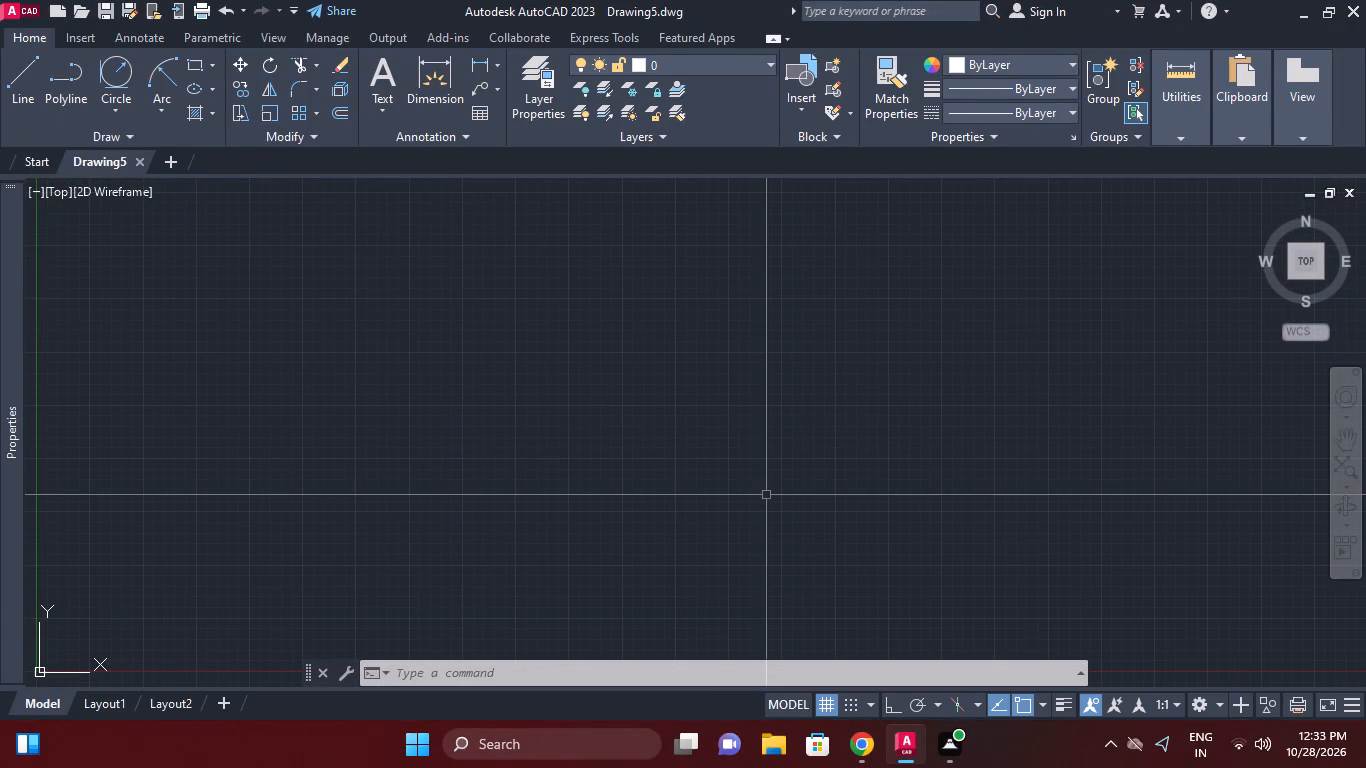
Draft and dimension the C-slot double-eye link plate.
Modify the Standard dimension style so its extension lines use Color 251.
type("d")
key("space")
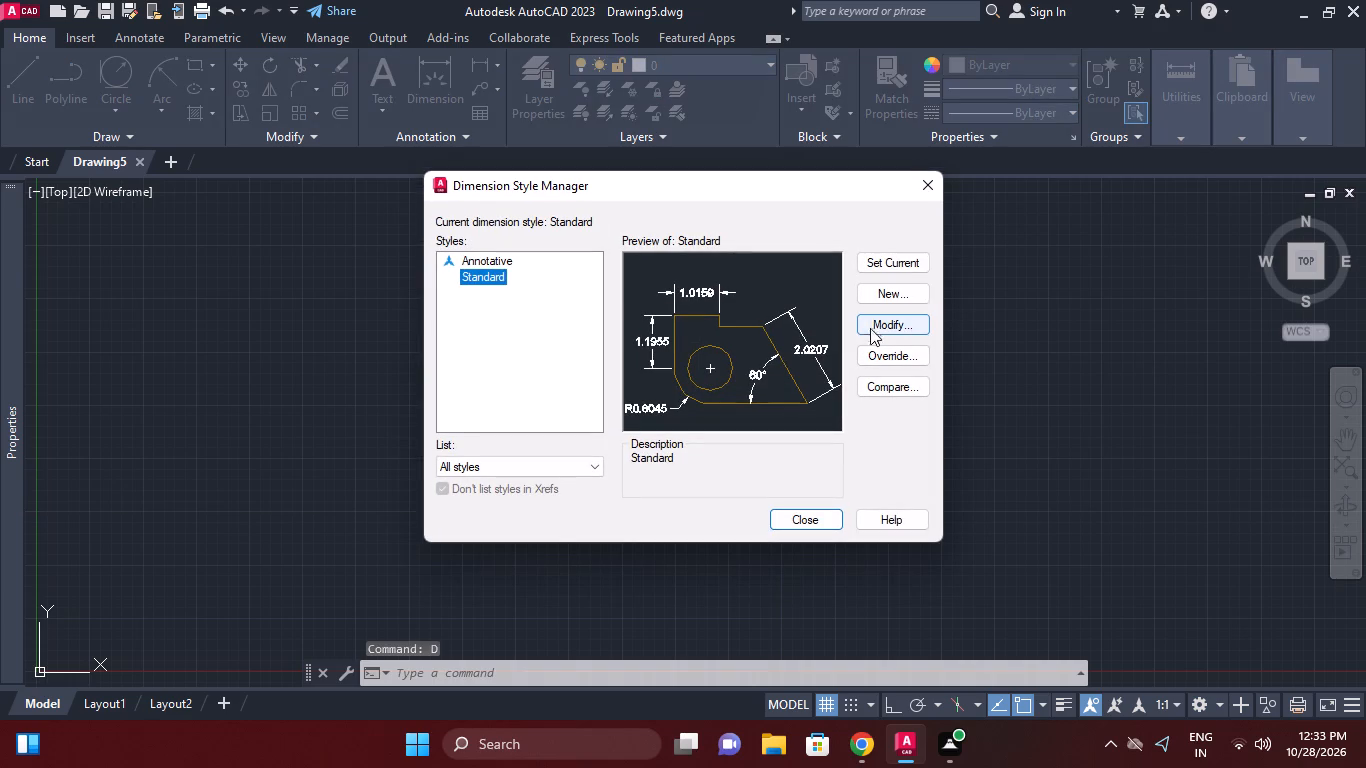
left_click(871, 326)
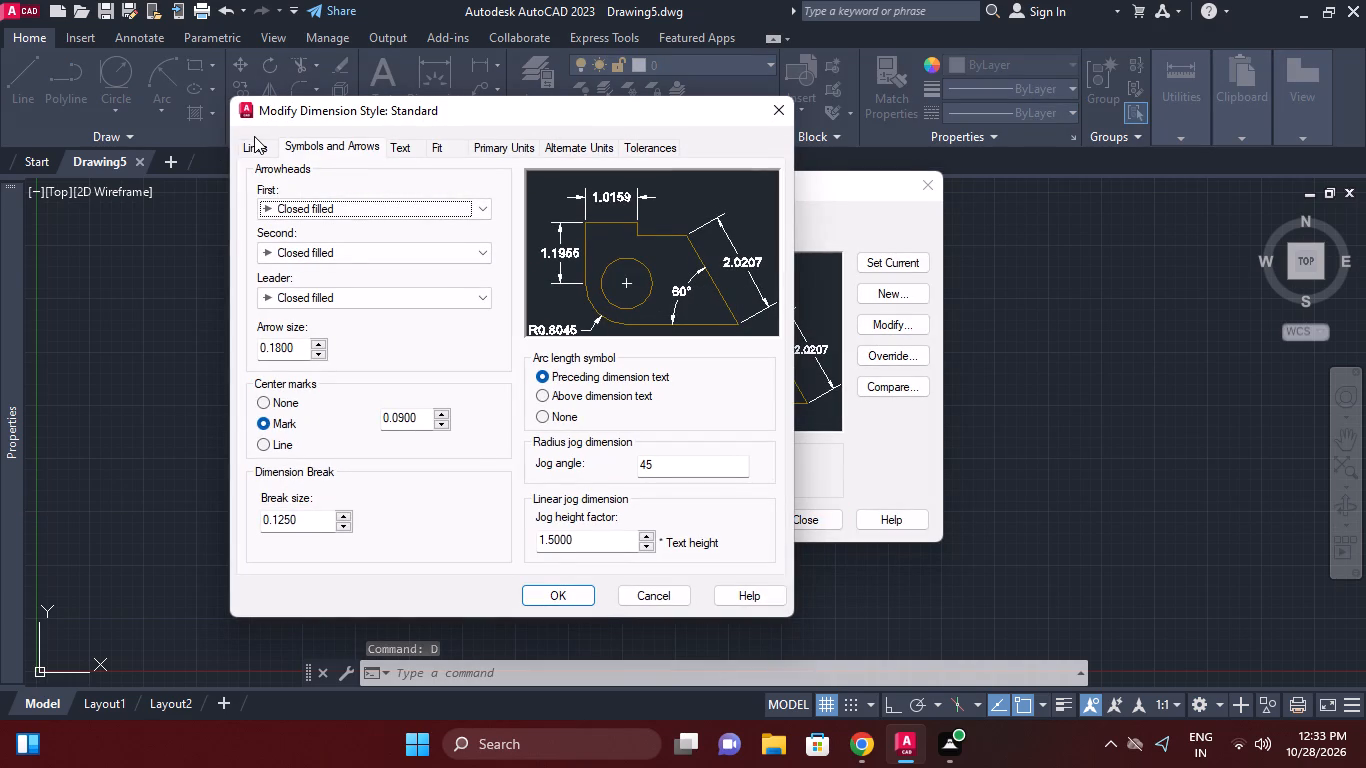
left_click(254, 139)
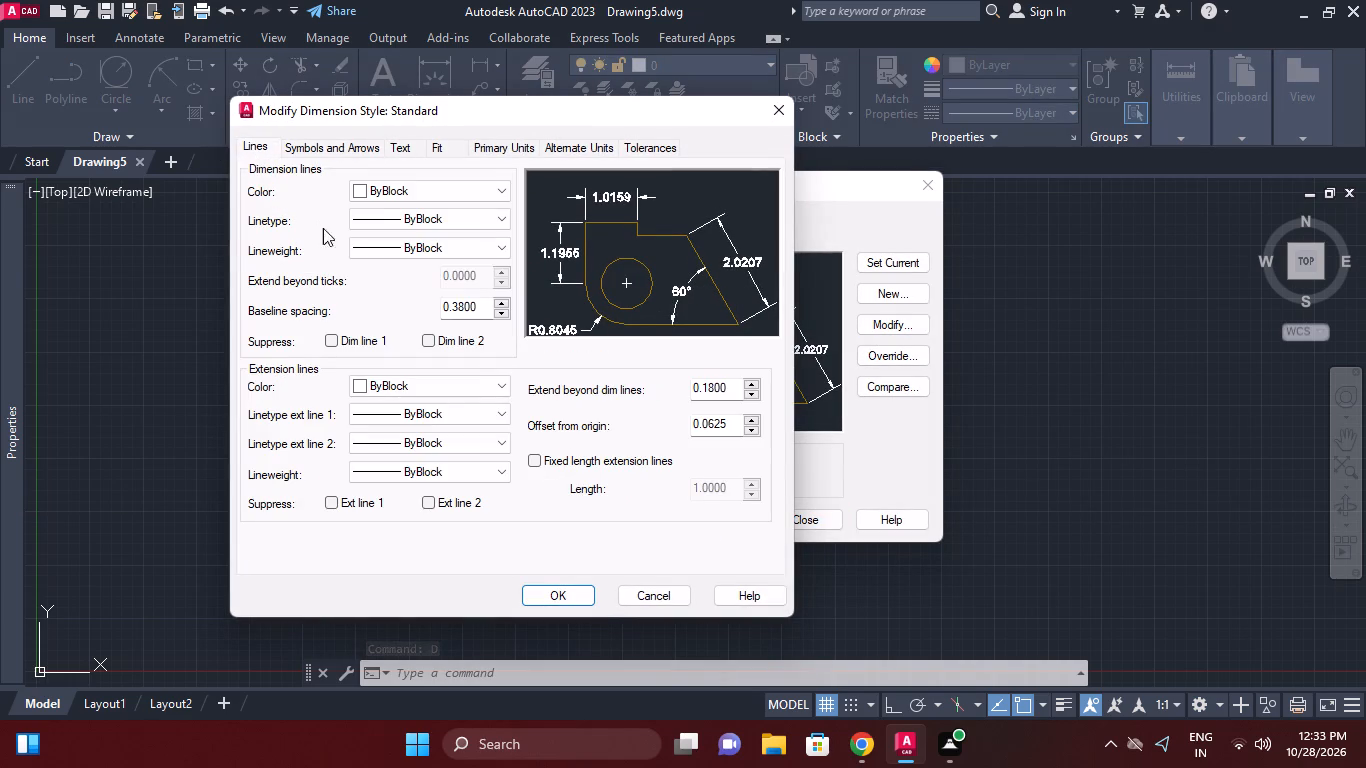
left_click(379, 195)
left_click(410, 191)
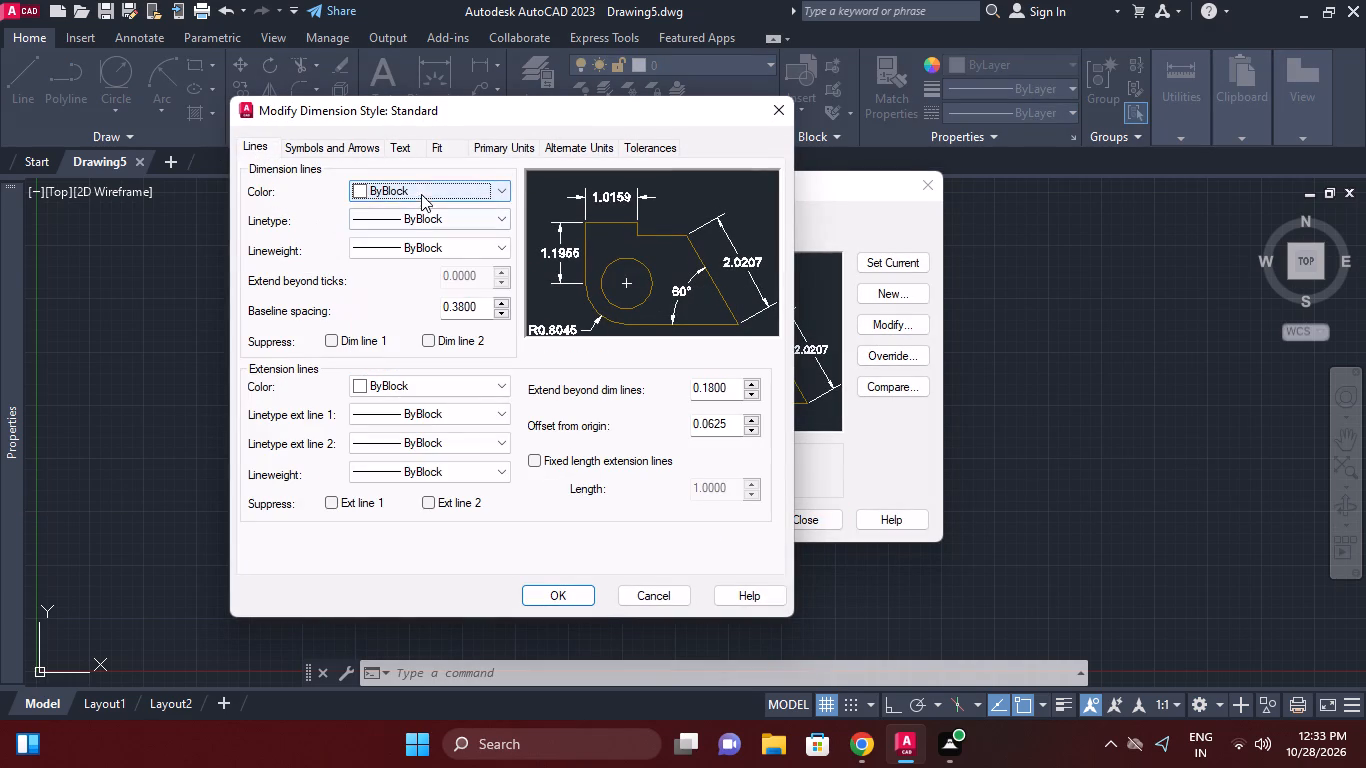
left_click(449, 387)
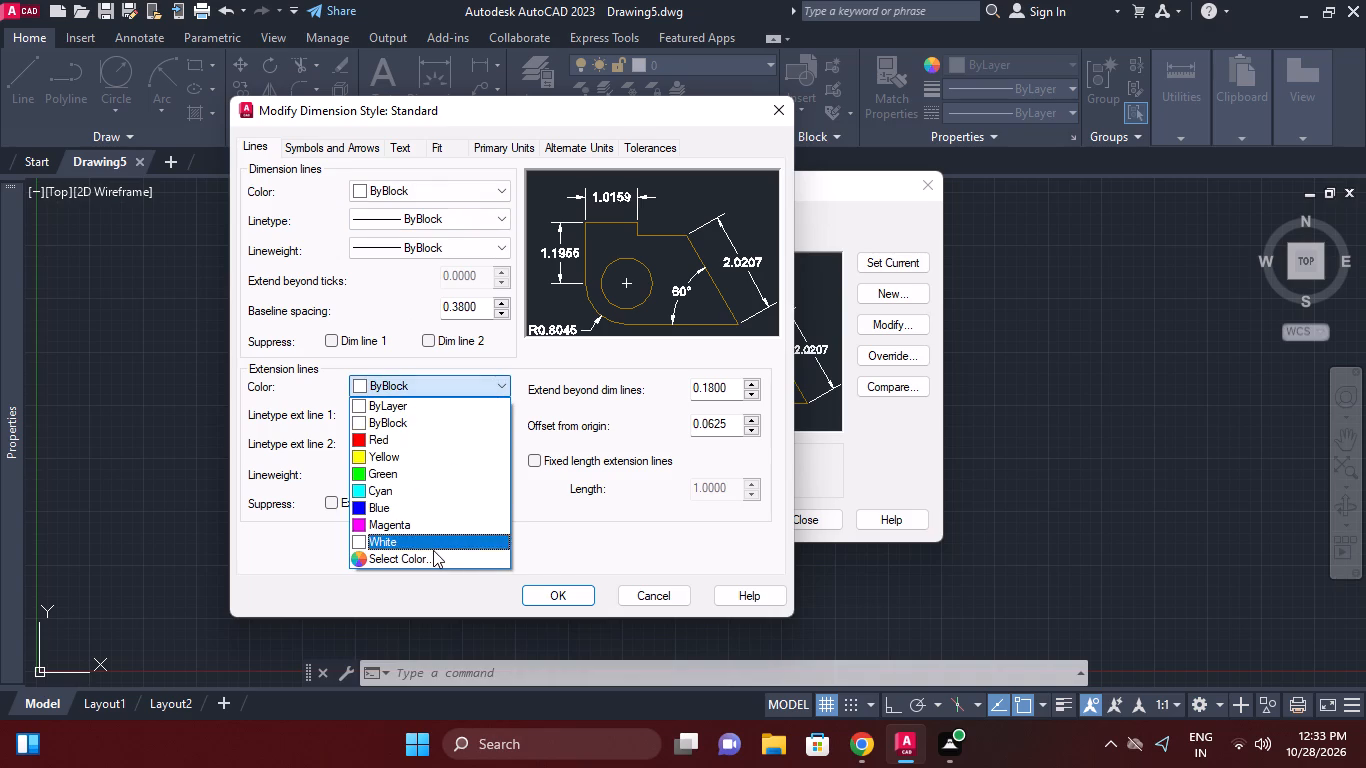
left_click(432, 556)
left_click(375, 445)
left_click(473, 529)
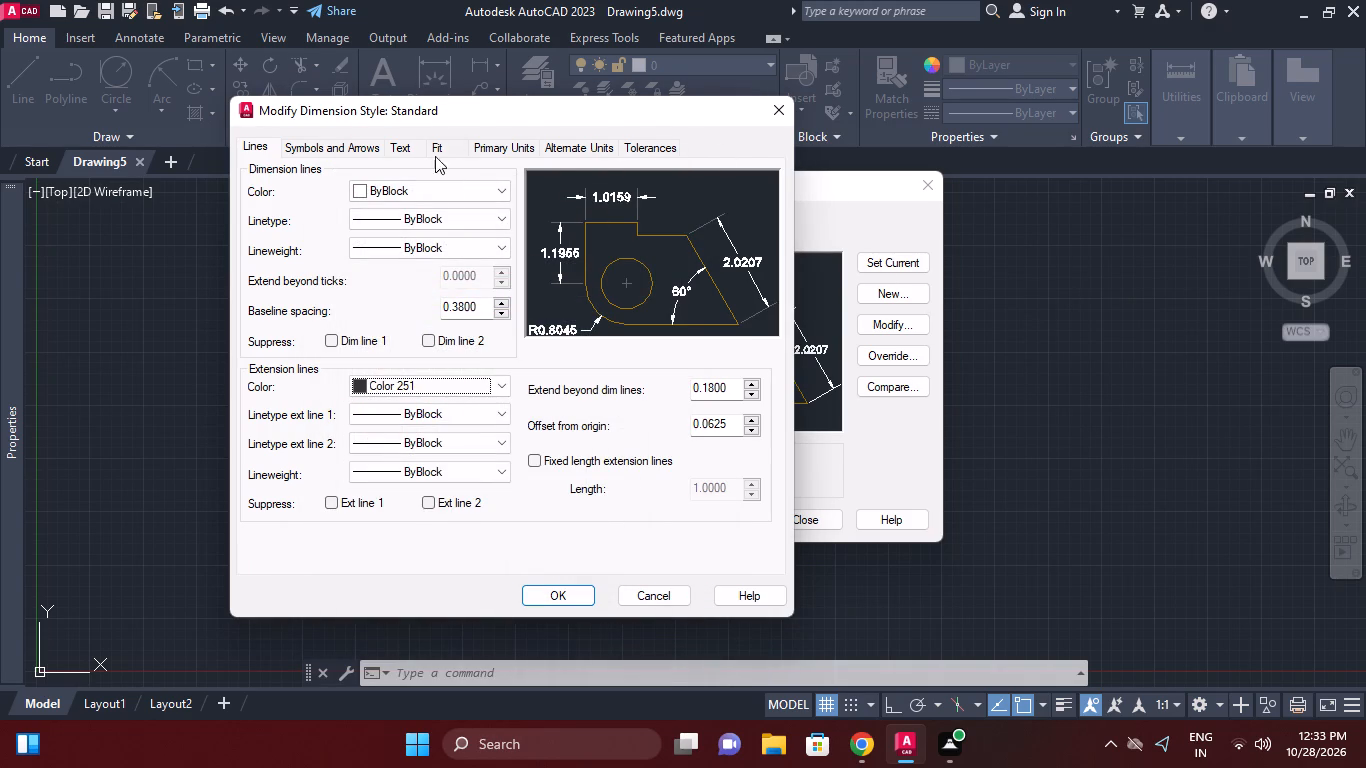
Set the dimension style's text height to 3.5.
left_click(379, 147)
left_click(415, 148)
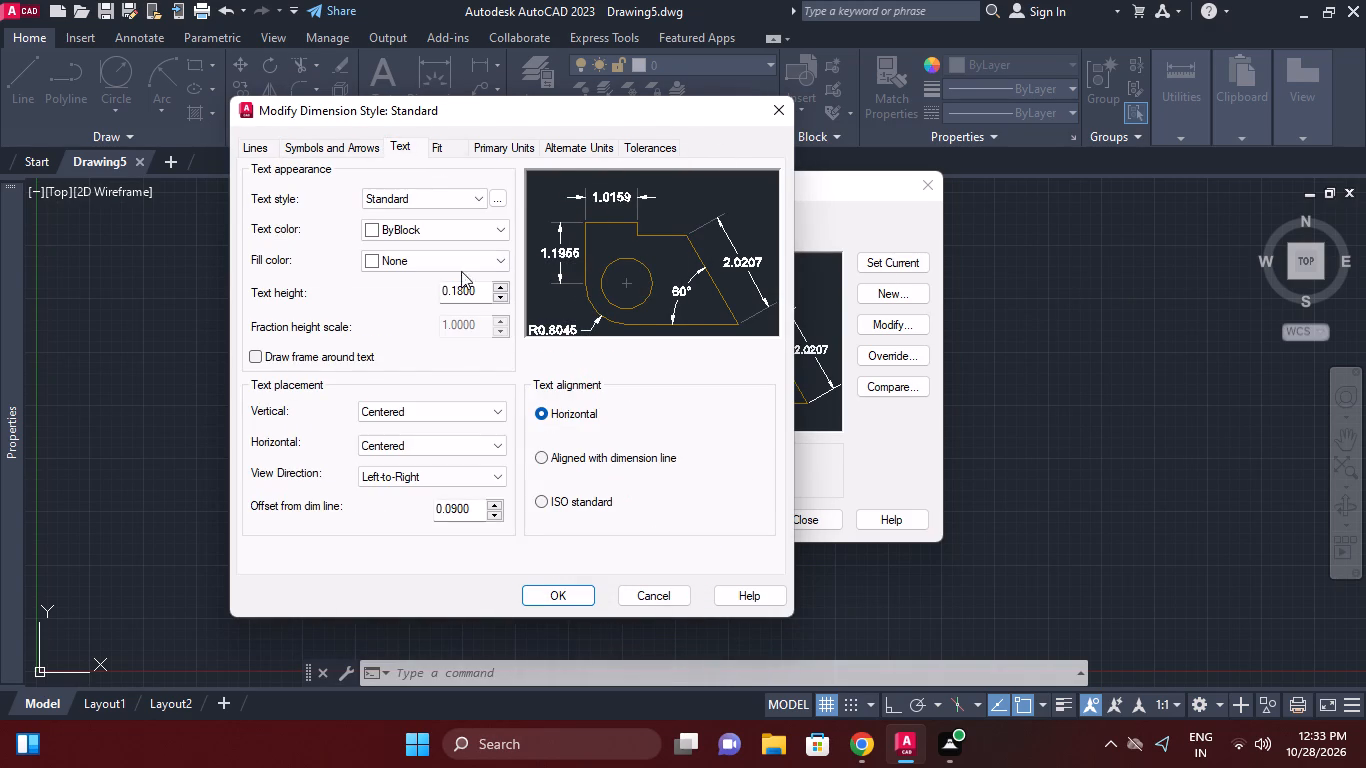
left_click_drag(480, 284, 427, 299)
type("3.5")
key("Return")
Set the linear dimension precision of the style's primary units to 0.
left_click(442, 153)
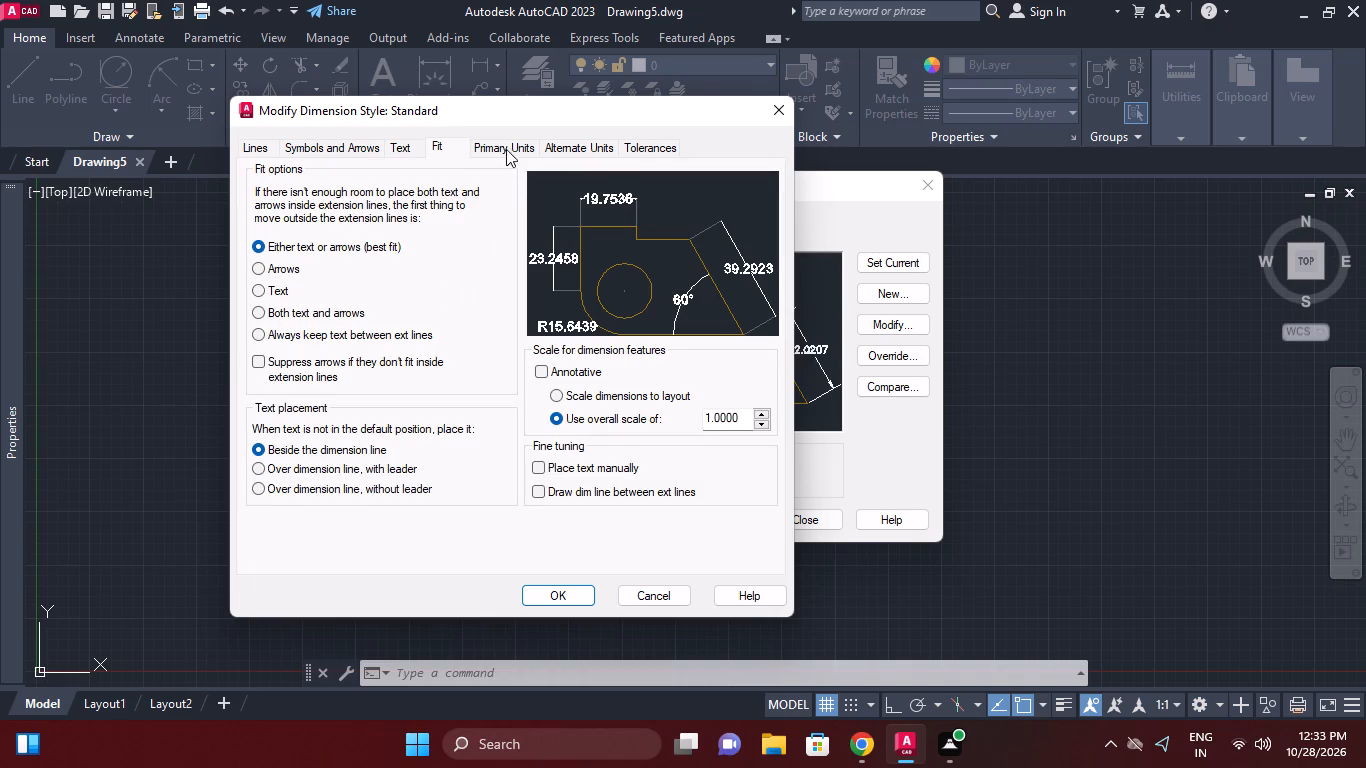
left_click(506, 147)
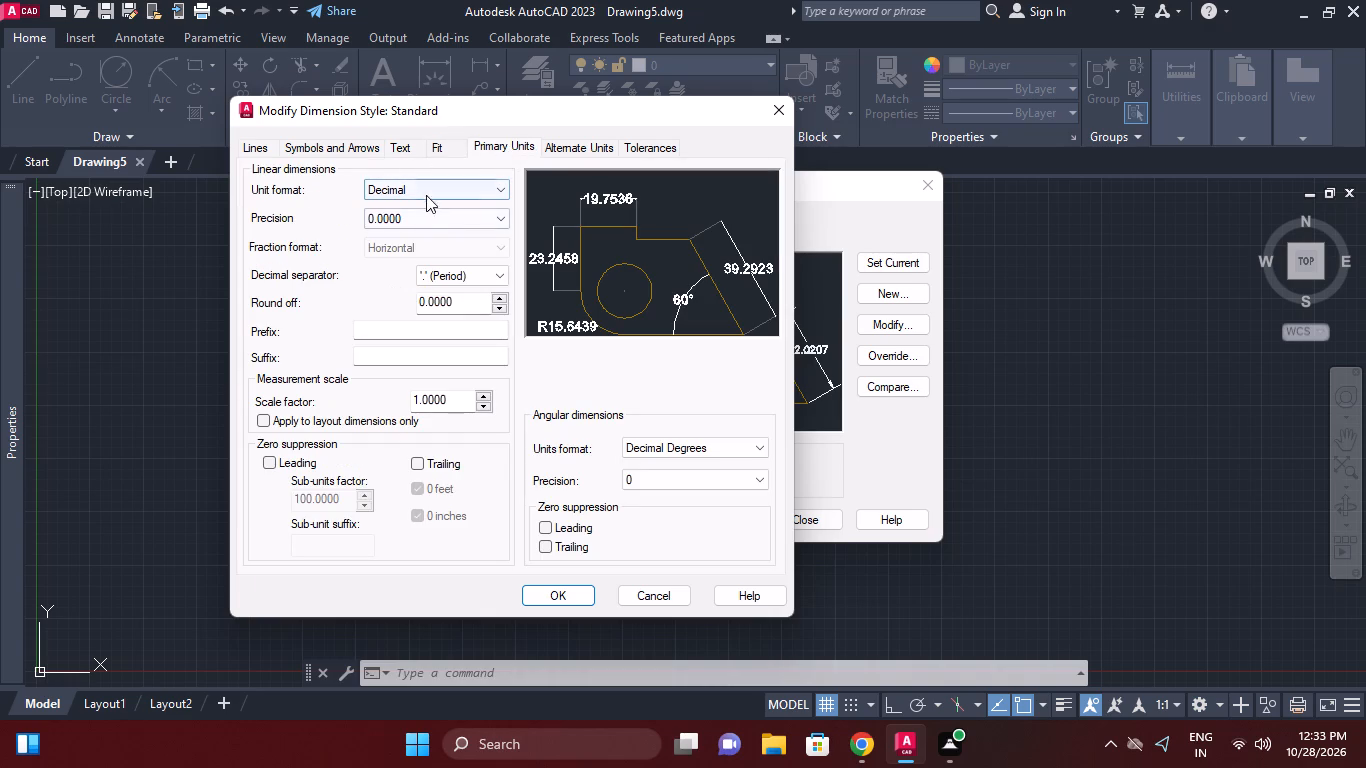
left_click(414, 218)
left_click(414, 235)
Set the dimension text alignment to ISO standard and its vertical placement to Above.
left_click(402, 156)
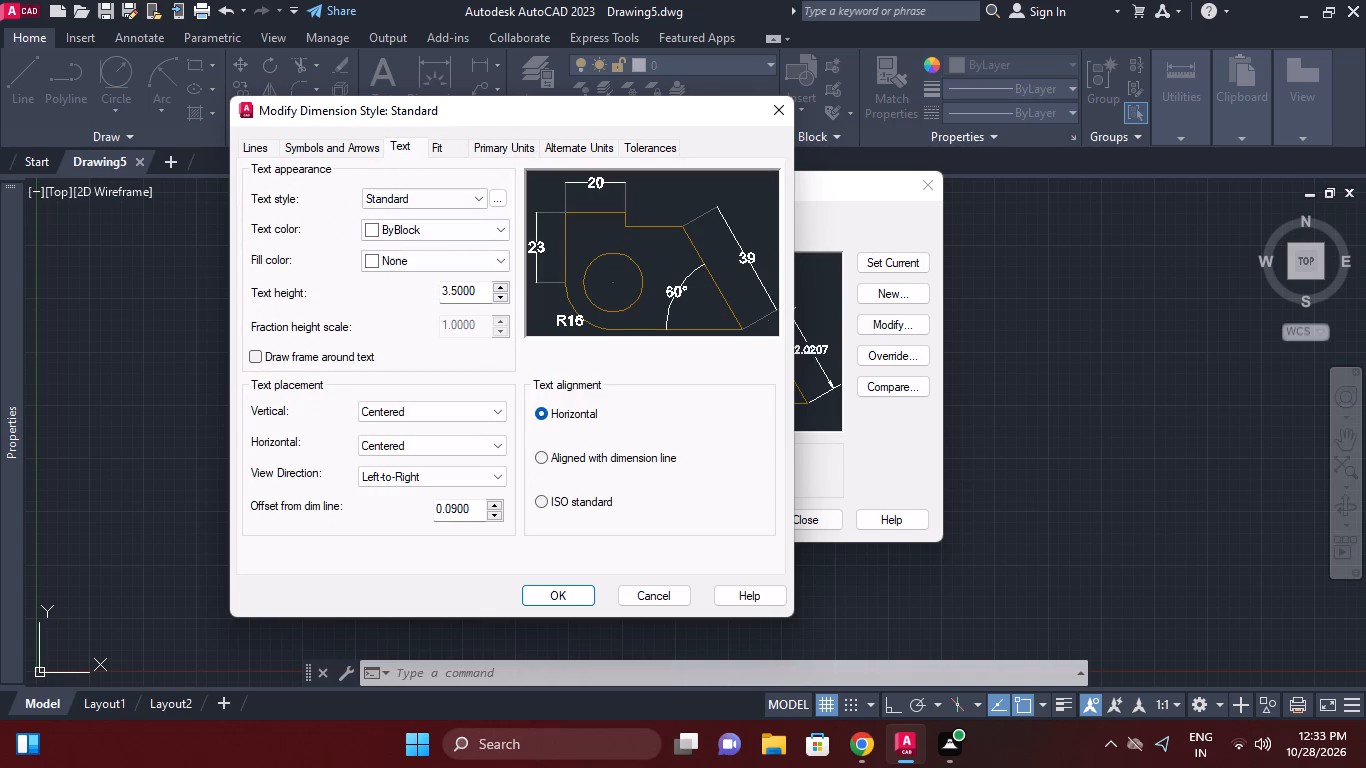
left_click(581, 500)
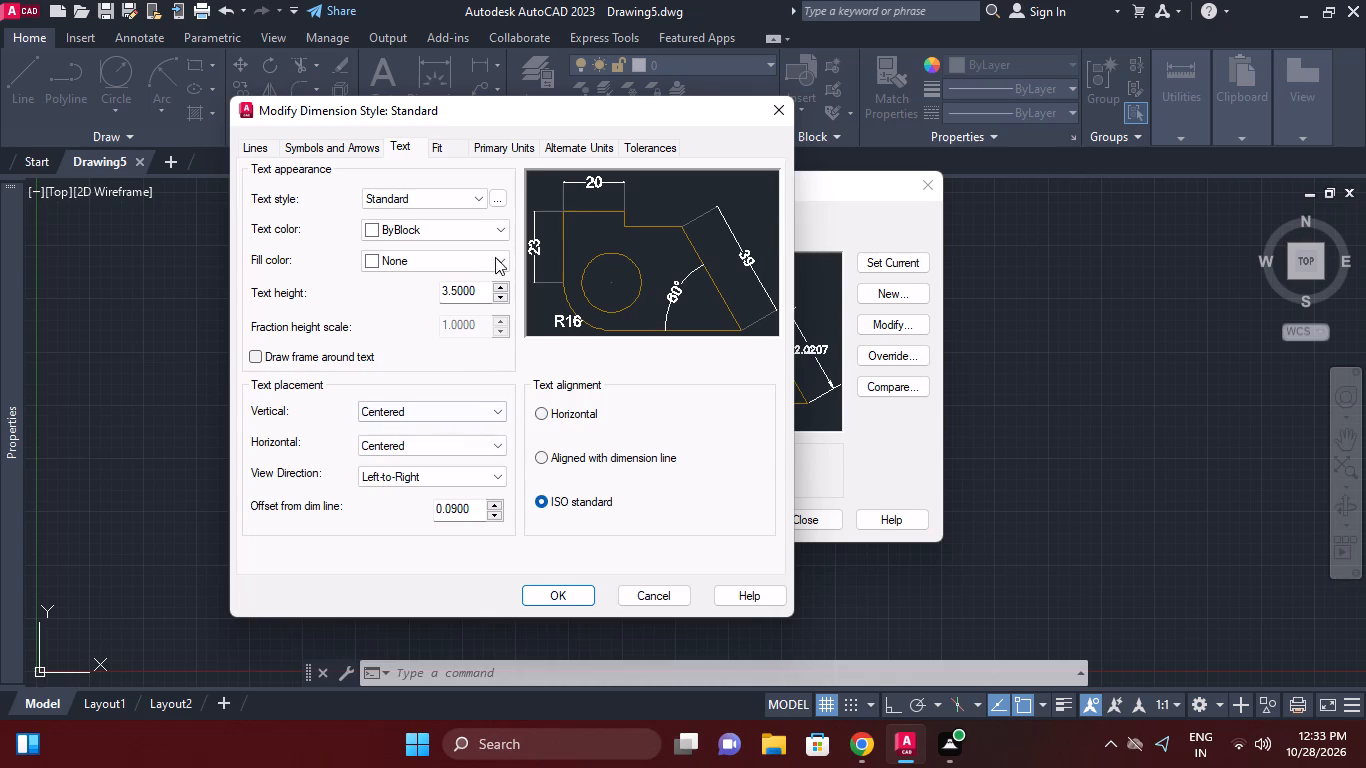
left_click(522, 146)
left_click(407, 152)
left_click(404, 406)
left_click(392, 439)
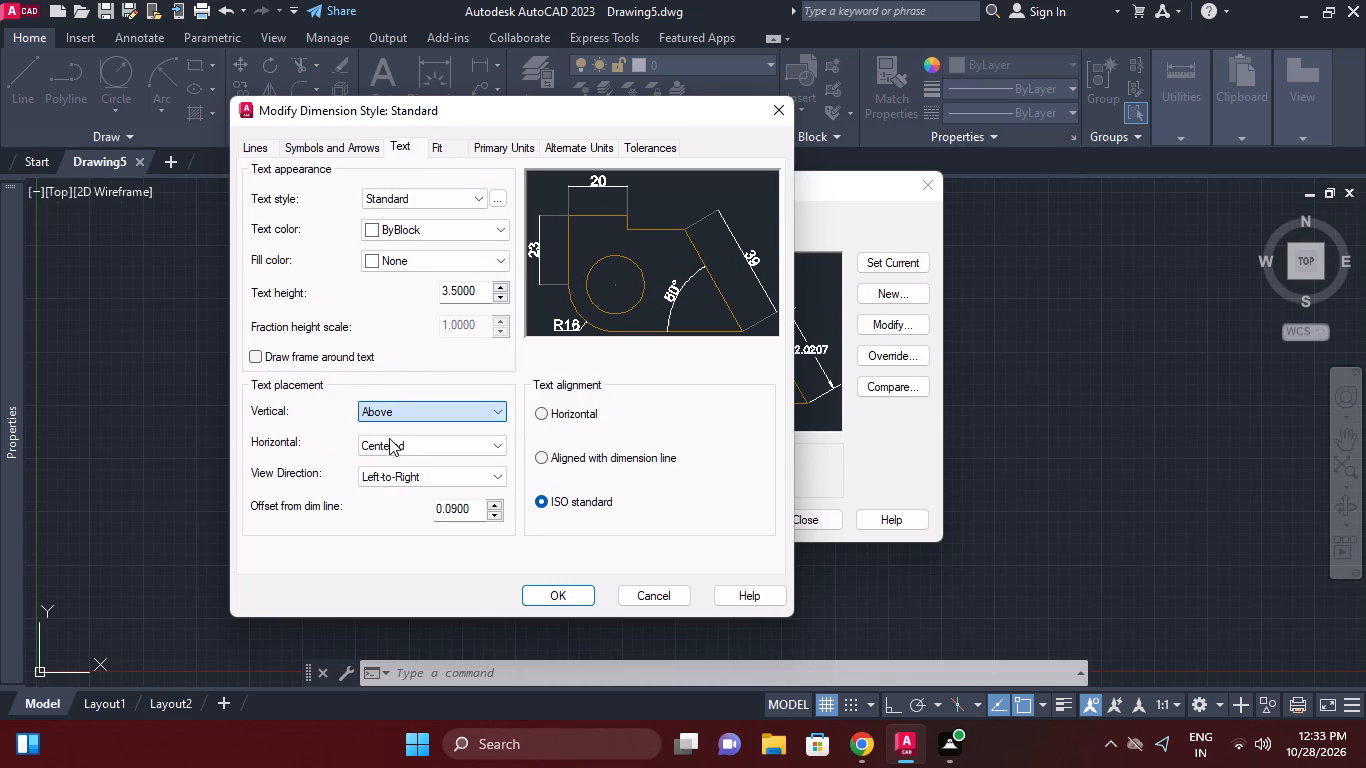
Set the dimension arrow size to 3.5 and apply the style modifications.
left_click(351, 146)
left_click_drag(297, 344, 199, 346)
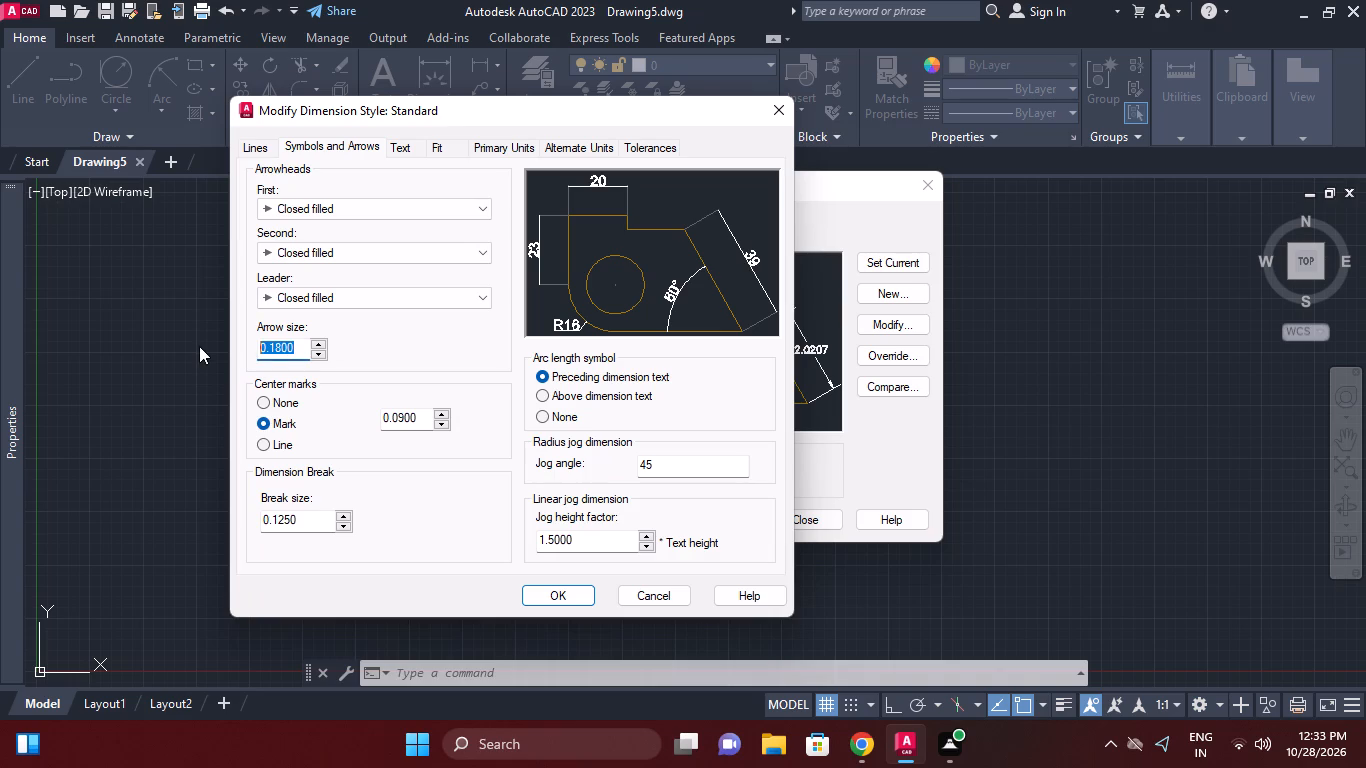
type("3.")
key("5")
key("Return")
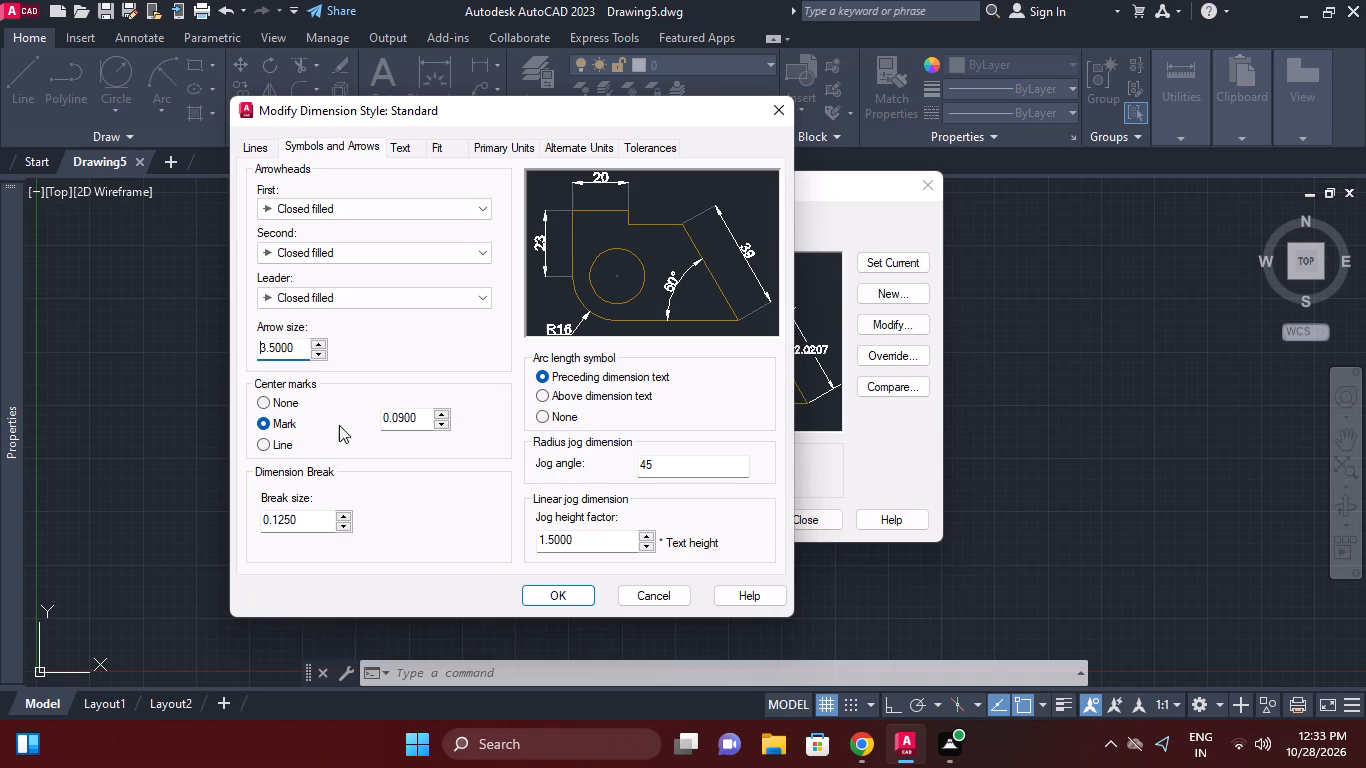
left_click_drag(570, 580, 570, 590)
left_click(569, 592)
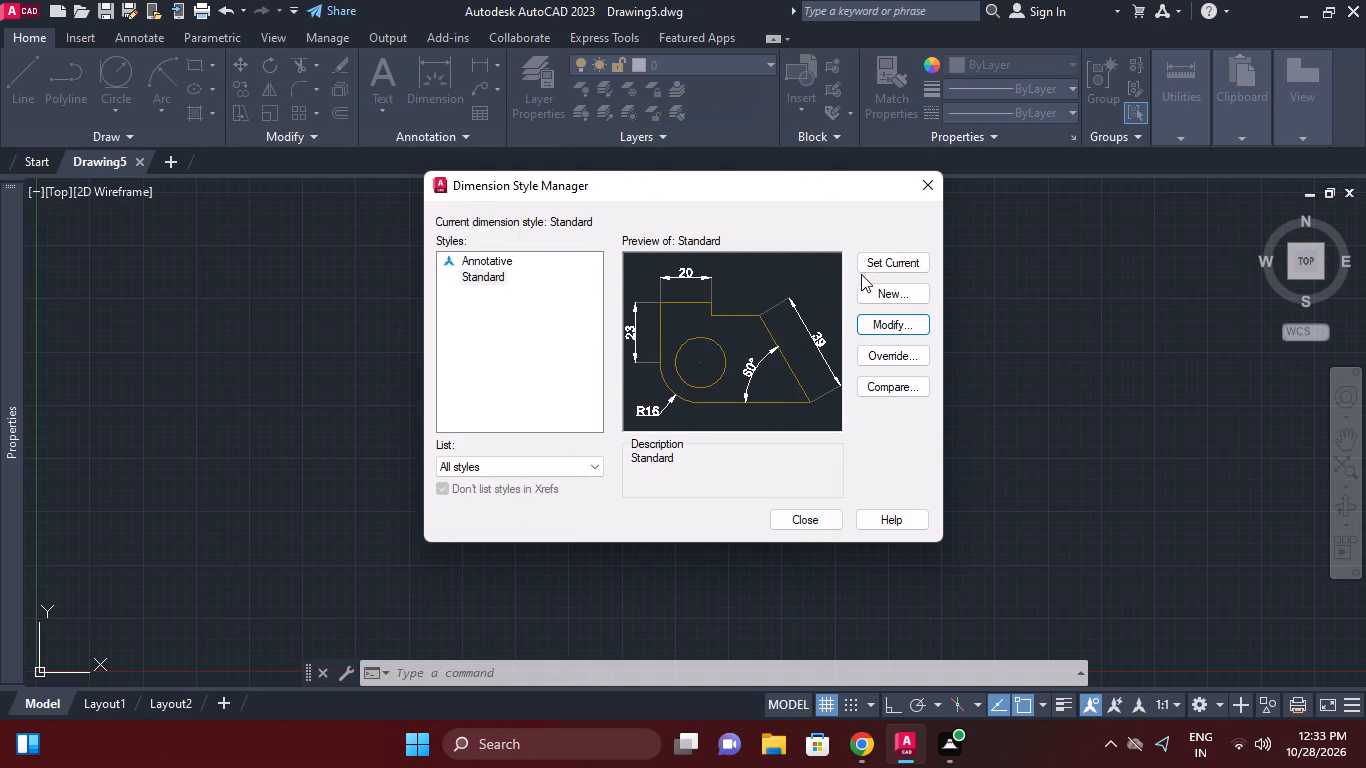
Make Standard the current dimension style and close the Dimension Style Manager.
left_click(863, 273)
triple_click(877, 262)
left_click(810, 520)
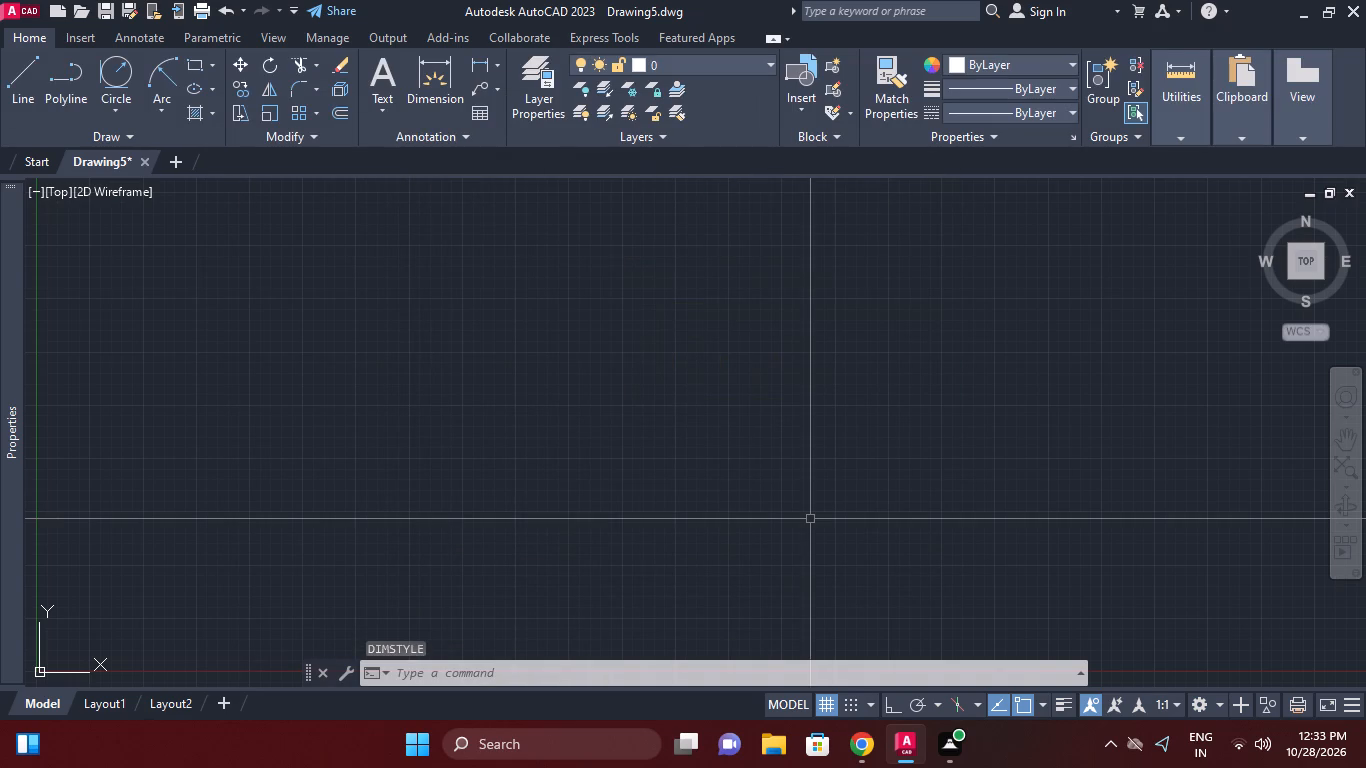
Configure the drawing units with length precision 0 and millimeters as the insertion scale.
type("un")
key("space")
left_click(400, 265)
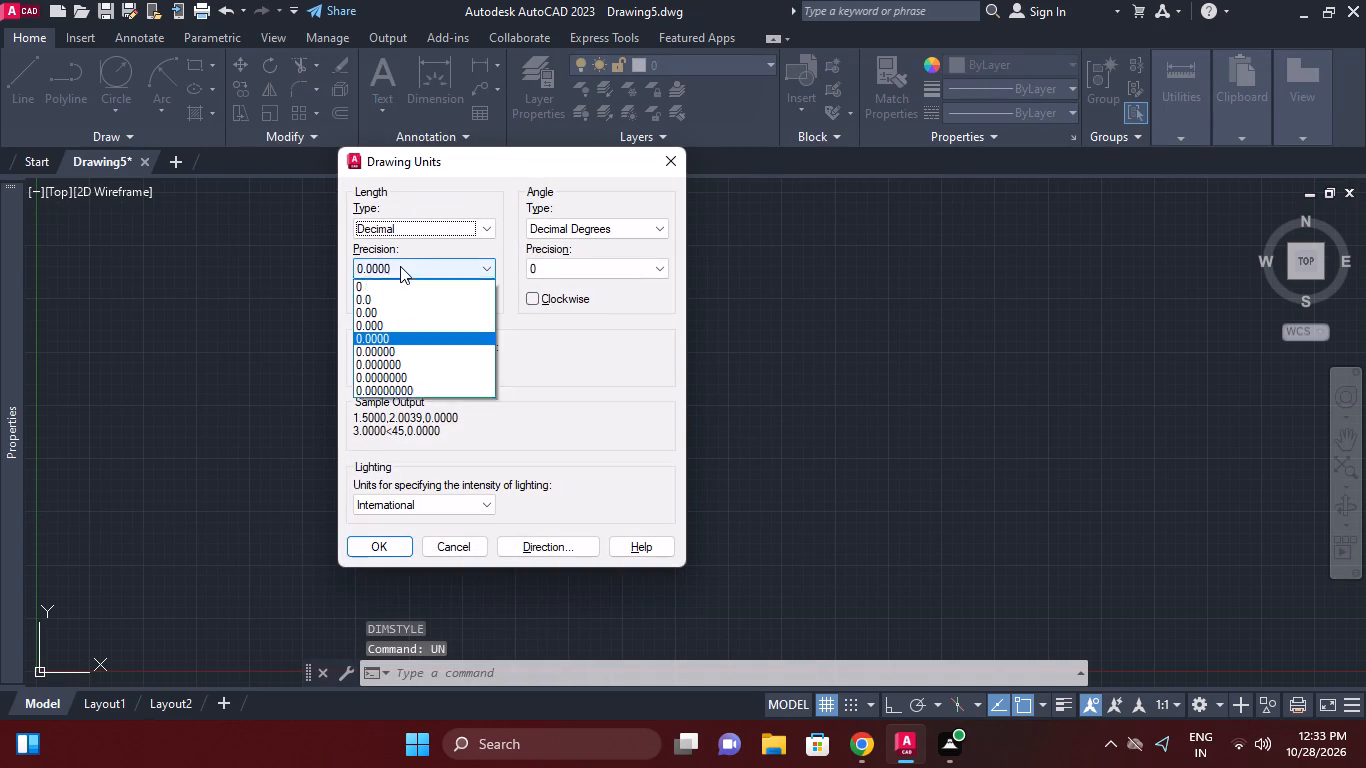
left_click(393, 282)
left_click(430, 364)
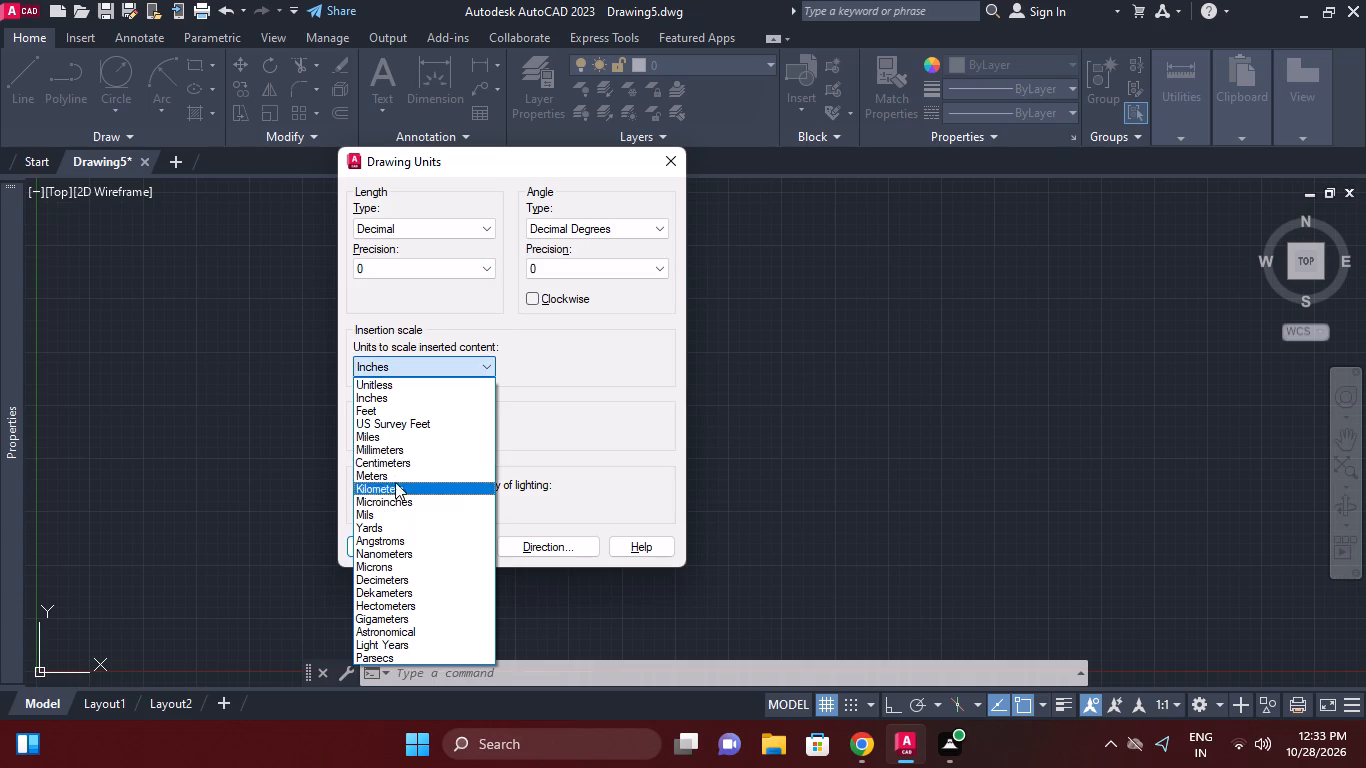
left_click(400, 447)
left_click(400, 545)
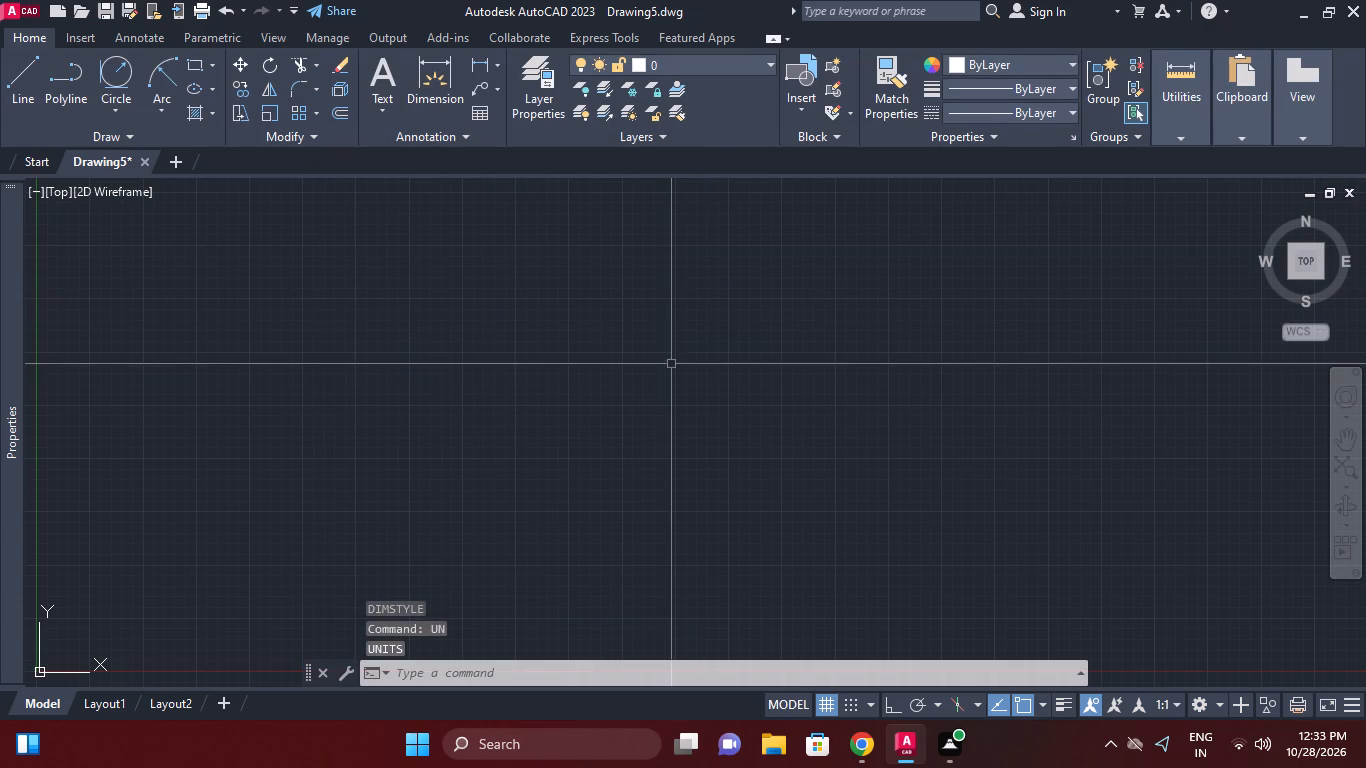
Draw a circle of radius 18 centred at about (31, 7).
middle_click_drag(706, 451, 716, 433)
key("c")
key("space")
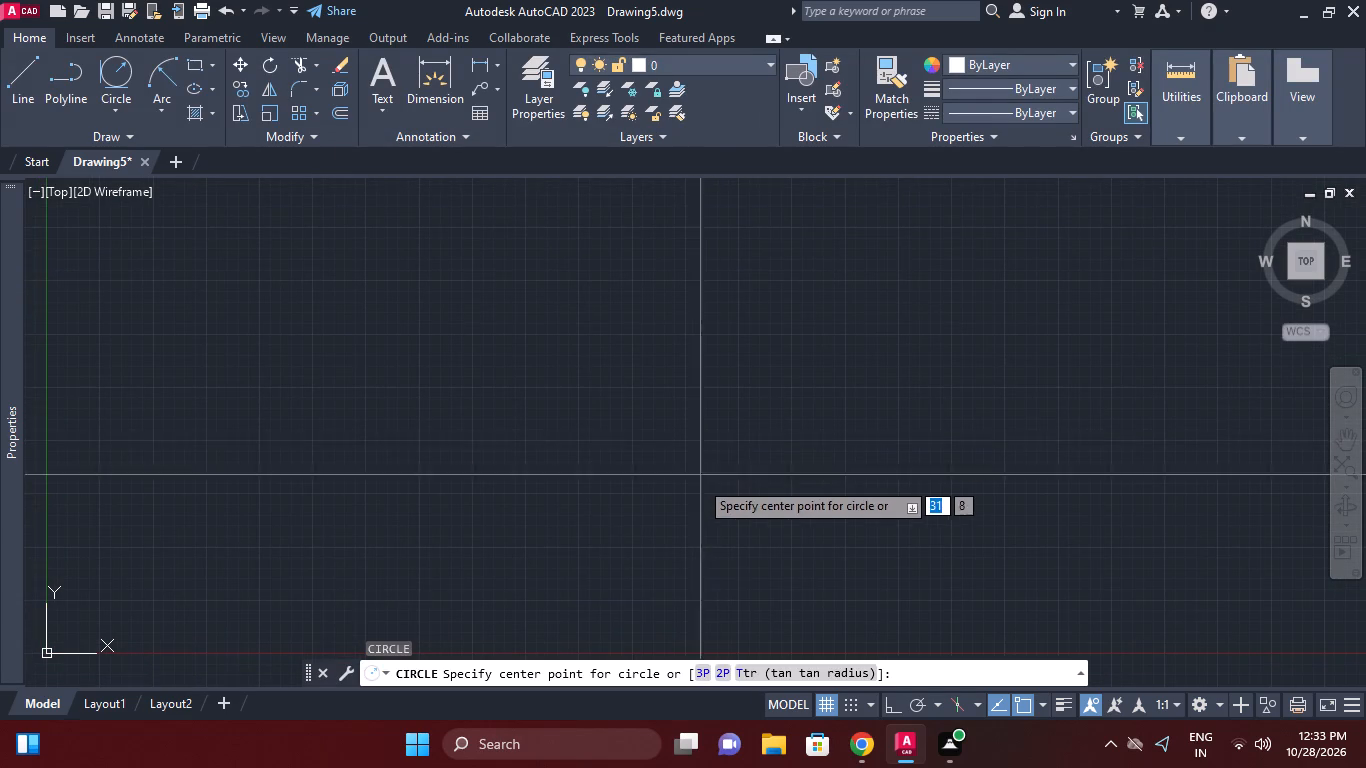
middle_click_drag(699, 485, 727, 436)
middle_click_drag(689, 466, 689, 448)
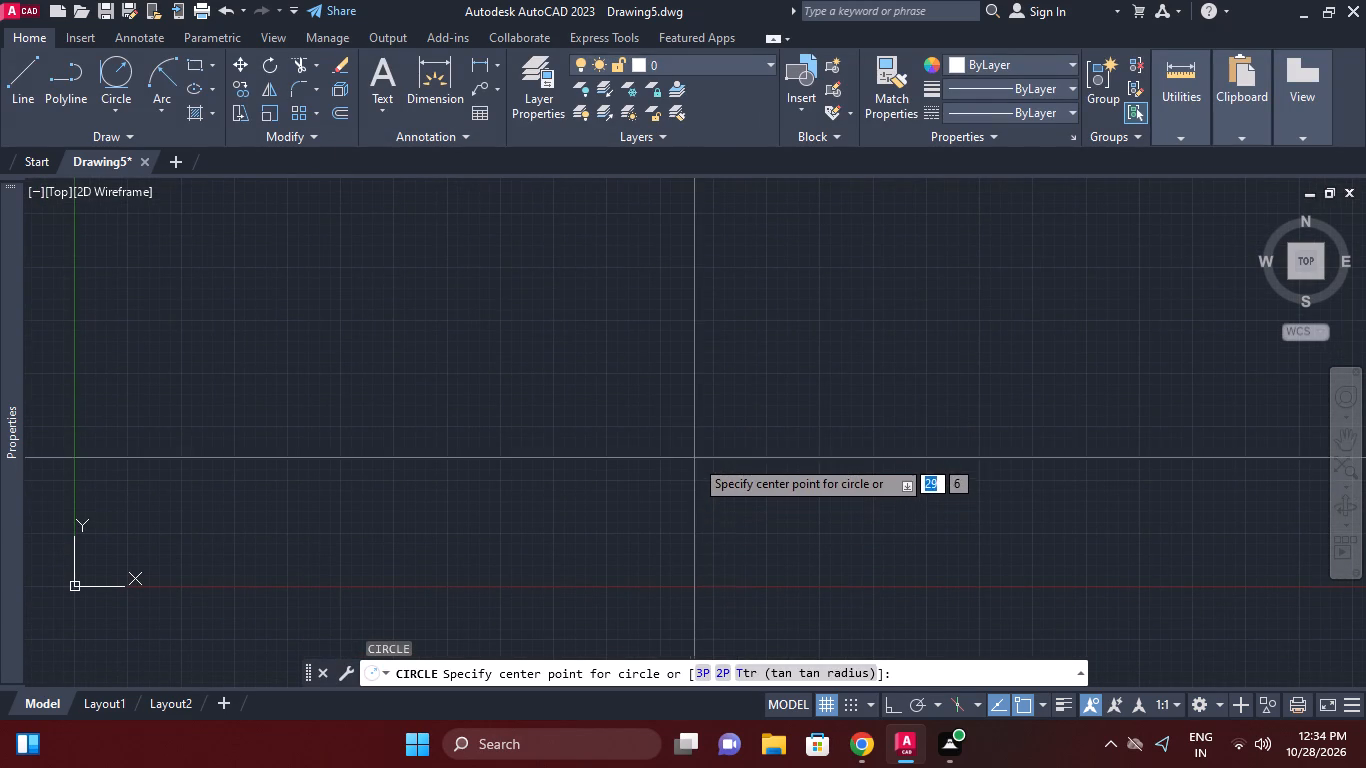
left_click(728, 430)
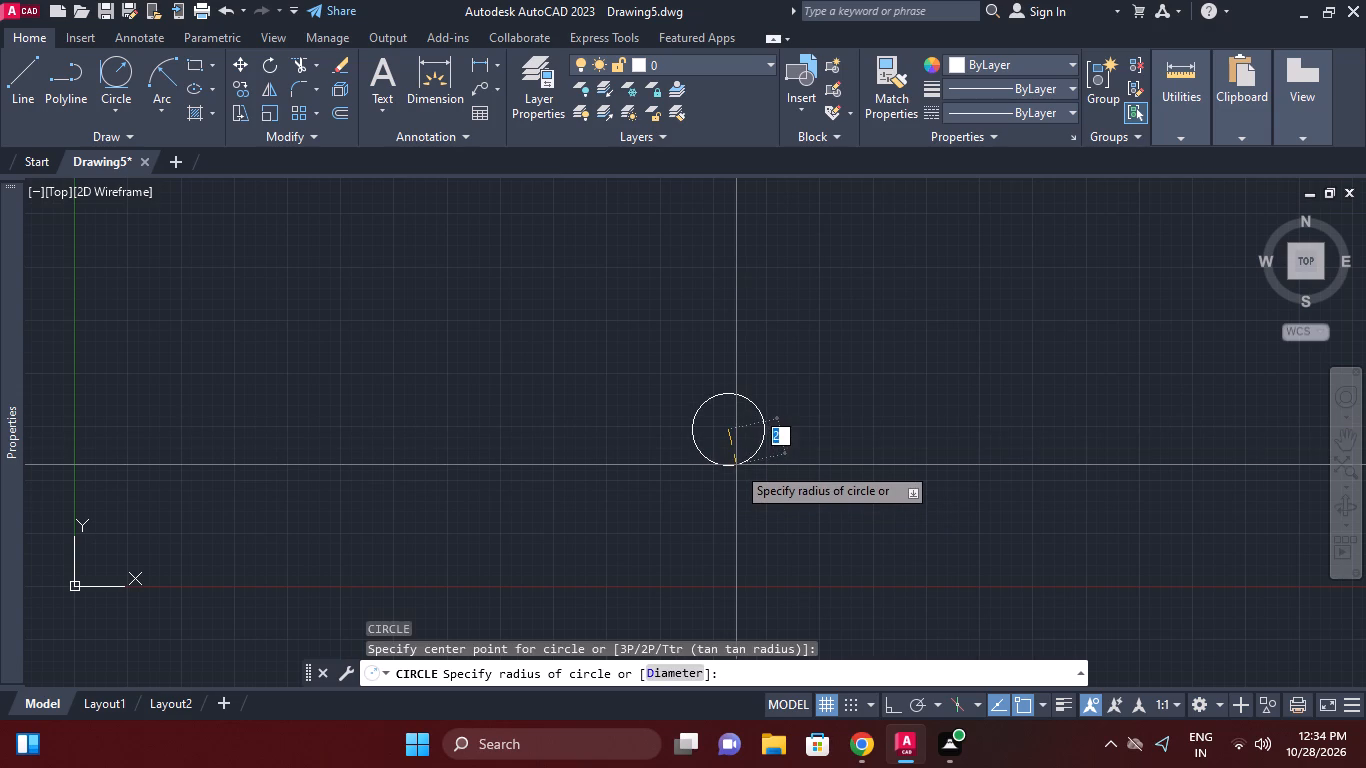
type("18")
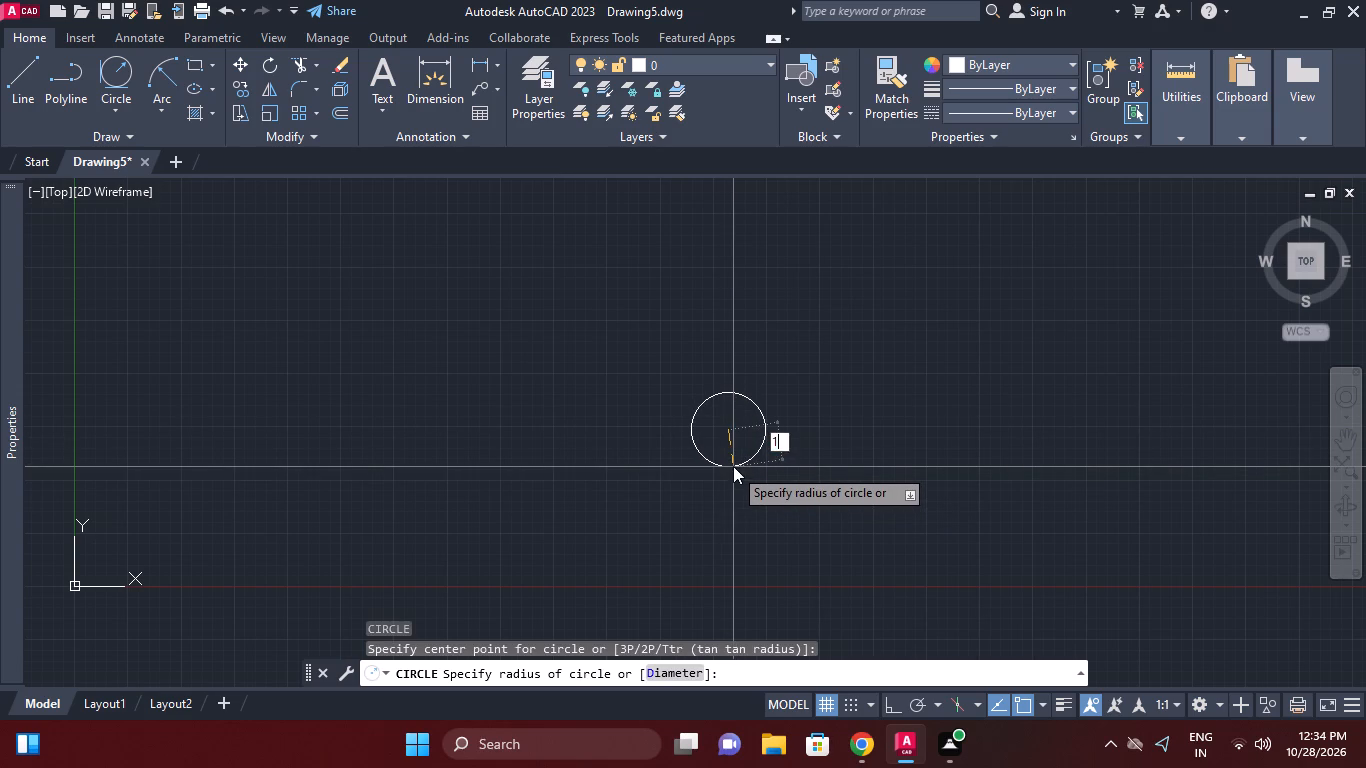
key("Return")
Draw a concentric circle of radius 32 from the centre of the radius-18 circle.
key("Return")
scroll(752, 436, "down", 3)
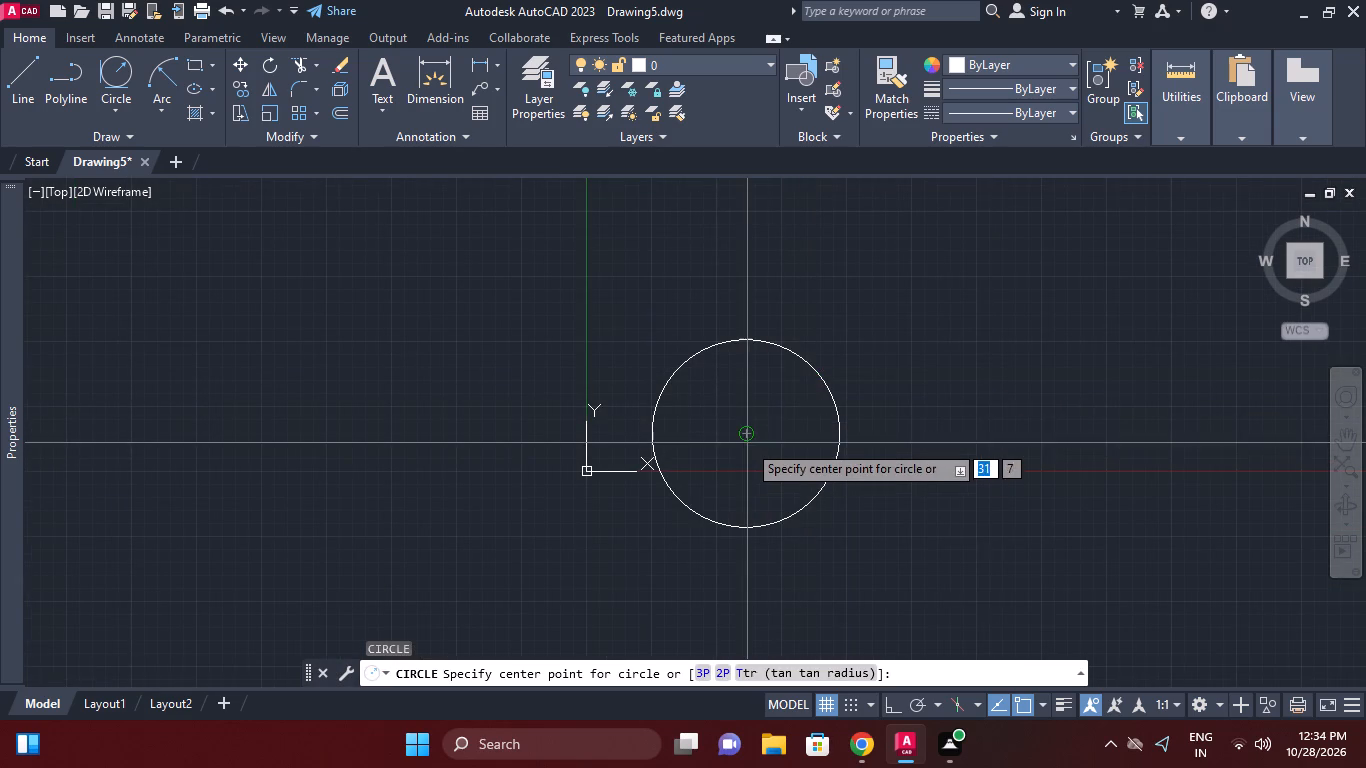
left_click(748, 429)
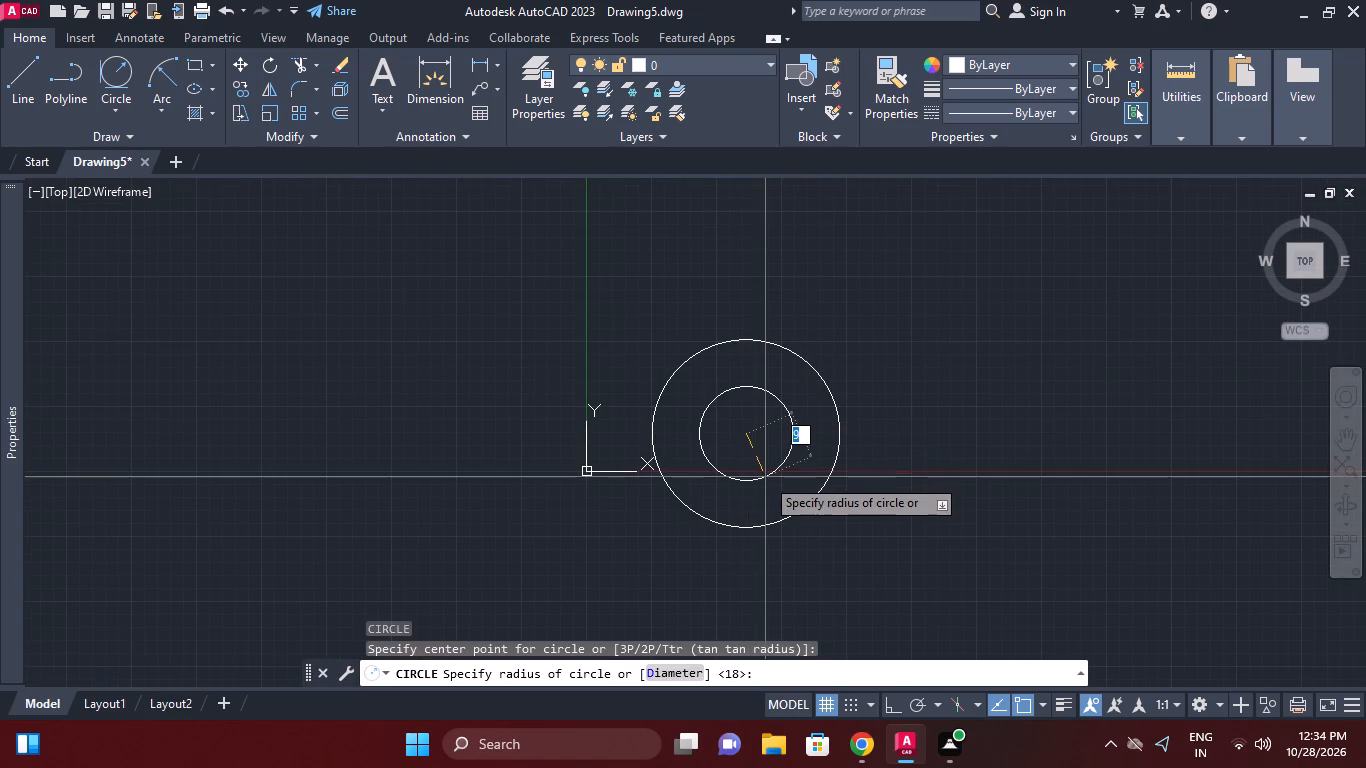
type("32")
key("Return")
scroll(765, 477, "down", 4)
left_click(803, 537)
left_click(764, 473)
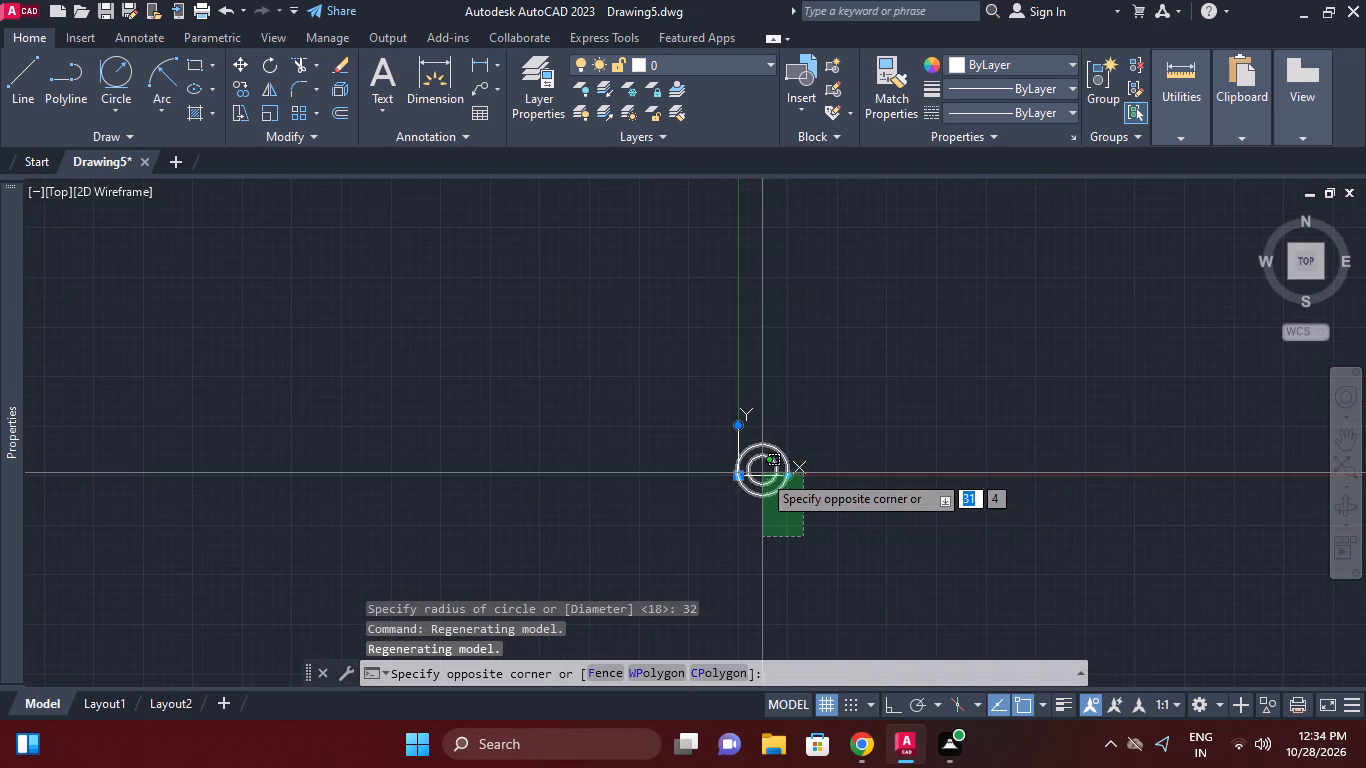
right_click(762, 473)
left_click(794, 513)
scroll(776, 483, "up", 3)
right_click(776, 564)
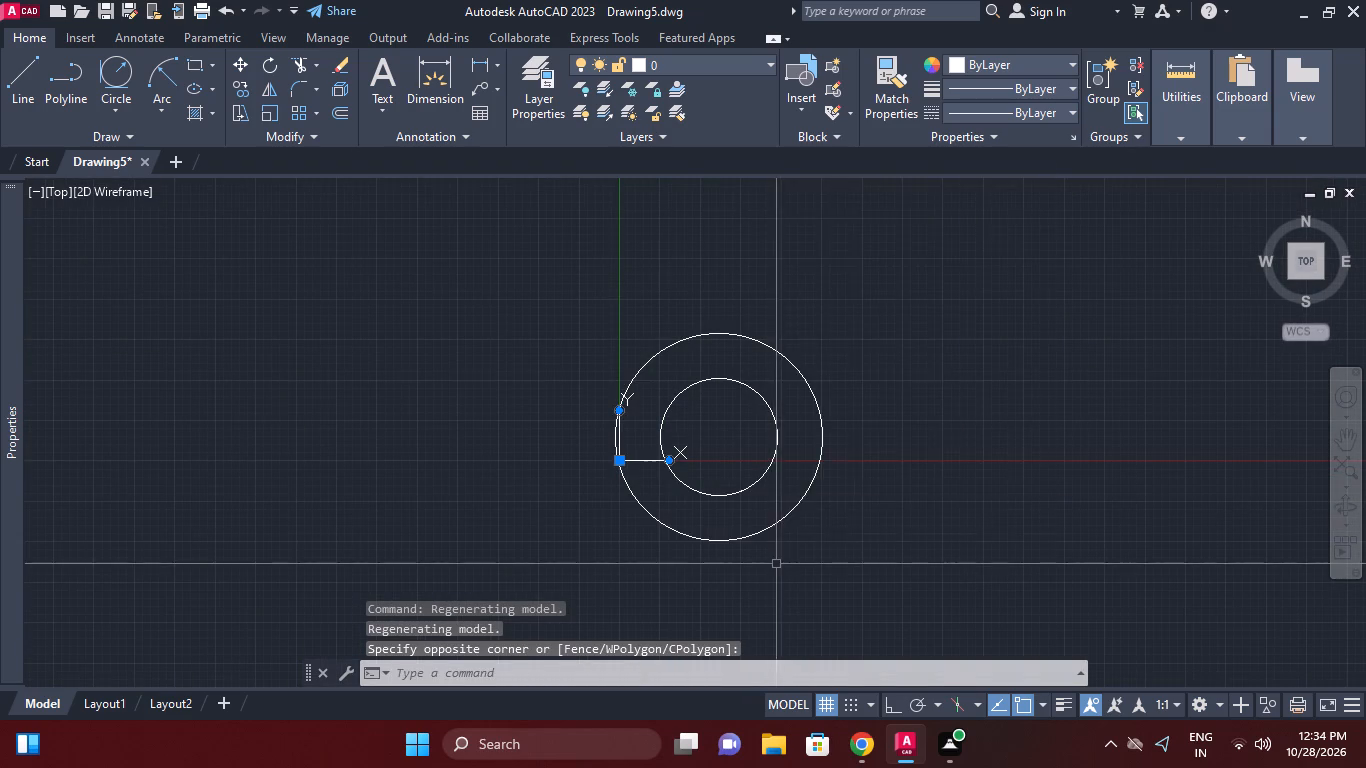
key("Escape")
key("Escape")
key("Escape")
Move both concentric circles about 220 units away from the origin, at an angle of about 42°.
left_click(799, 550)
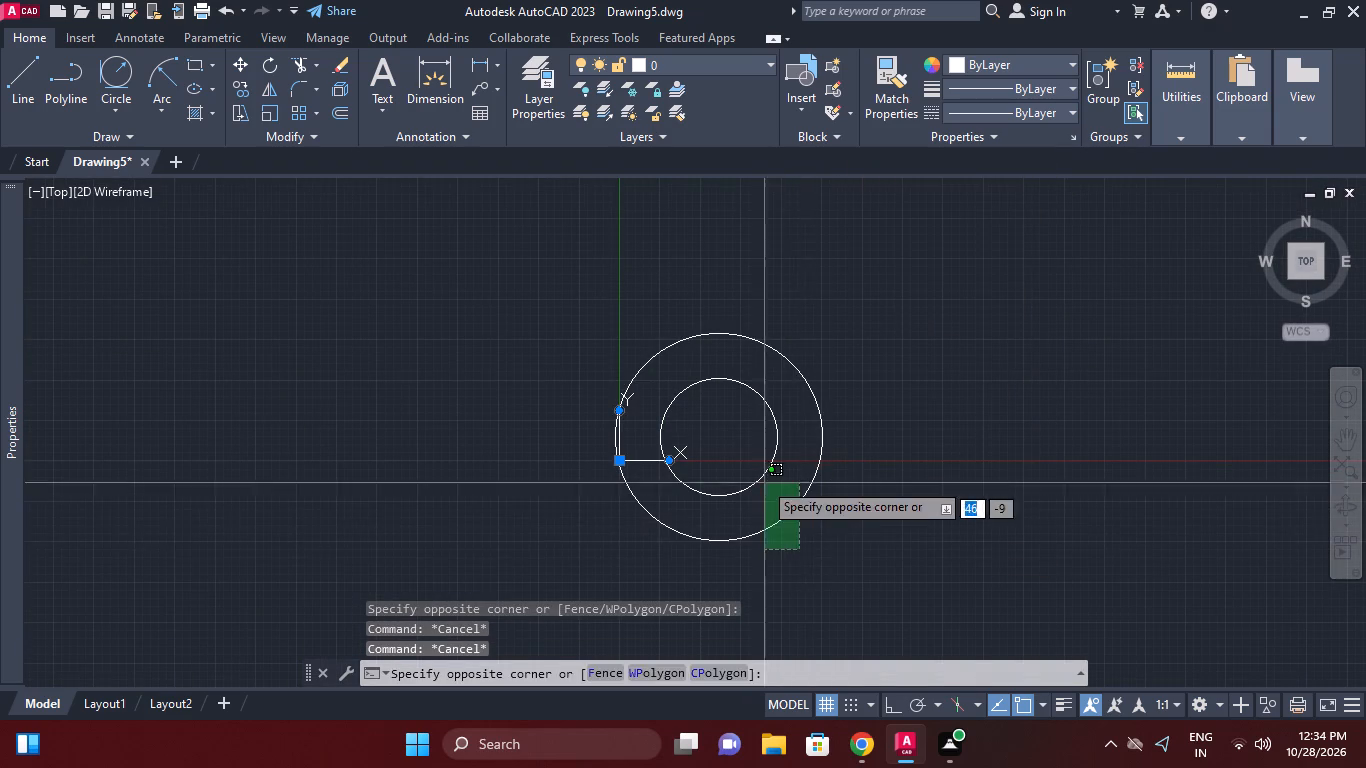
left_click(751, 462)
right_click(751, 462)
left_click(823, 378)
left_click(814, 403)
middle_click_drag(881, 352, 781, 448)
scroll(855, 388, "down", 2)
middle_click_drag(881, 363, 805, 422)
scroll(924, 309, "up", 1)
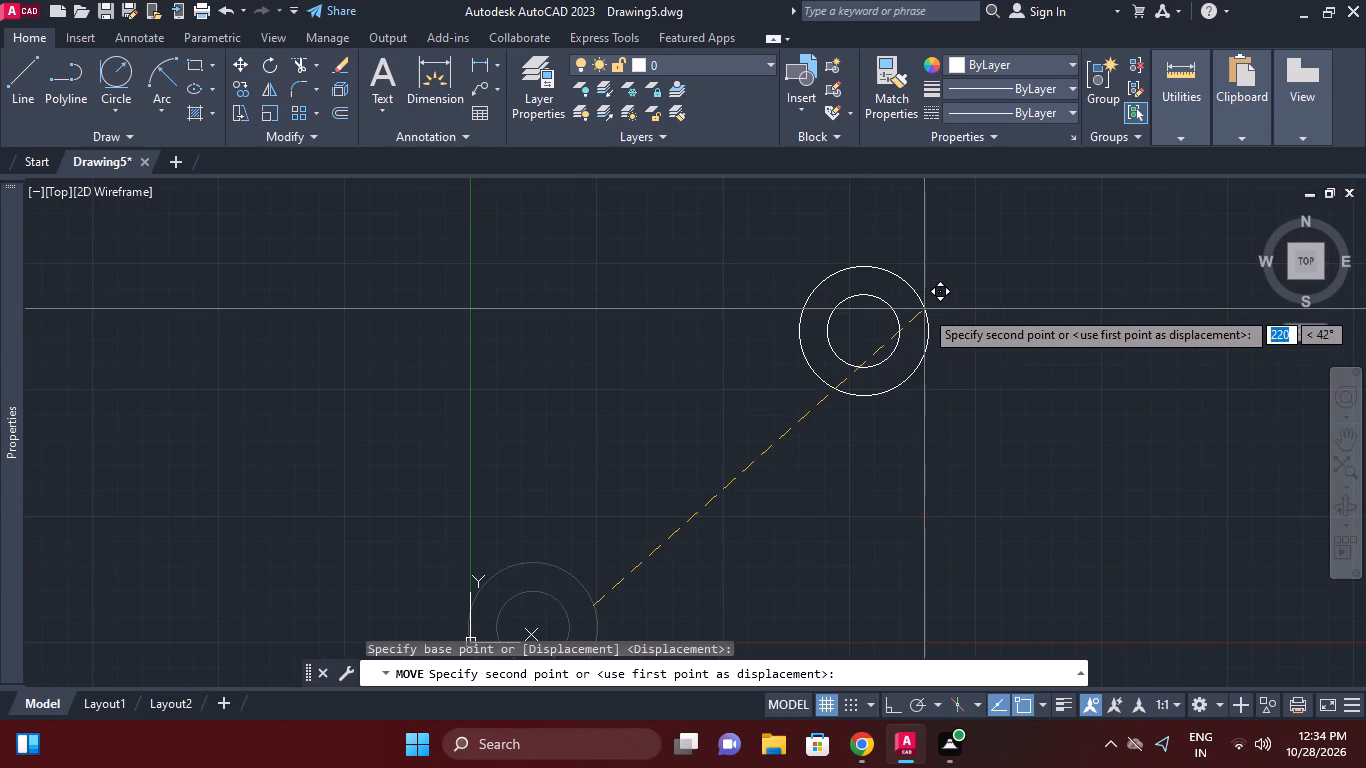
left_click(918, 309)
middle_click_drag(970, 439, 852, 469)
key("Escape")
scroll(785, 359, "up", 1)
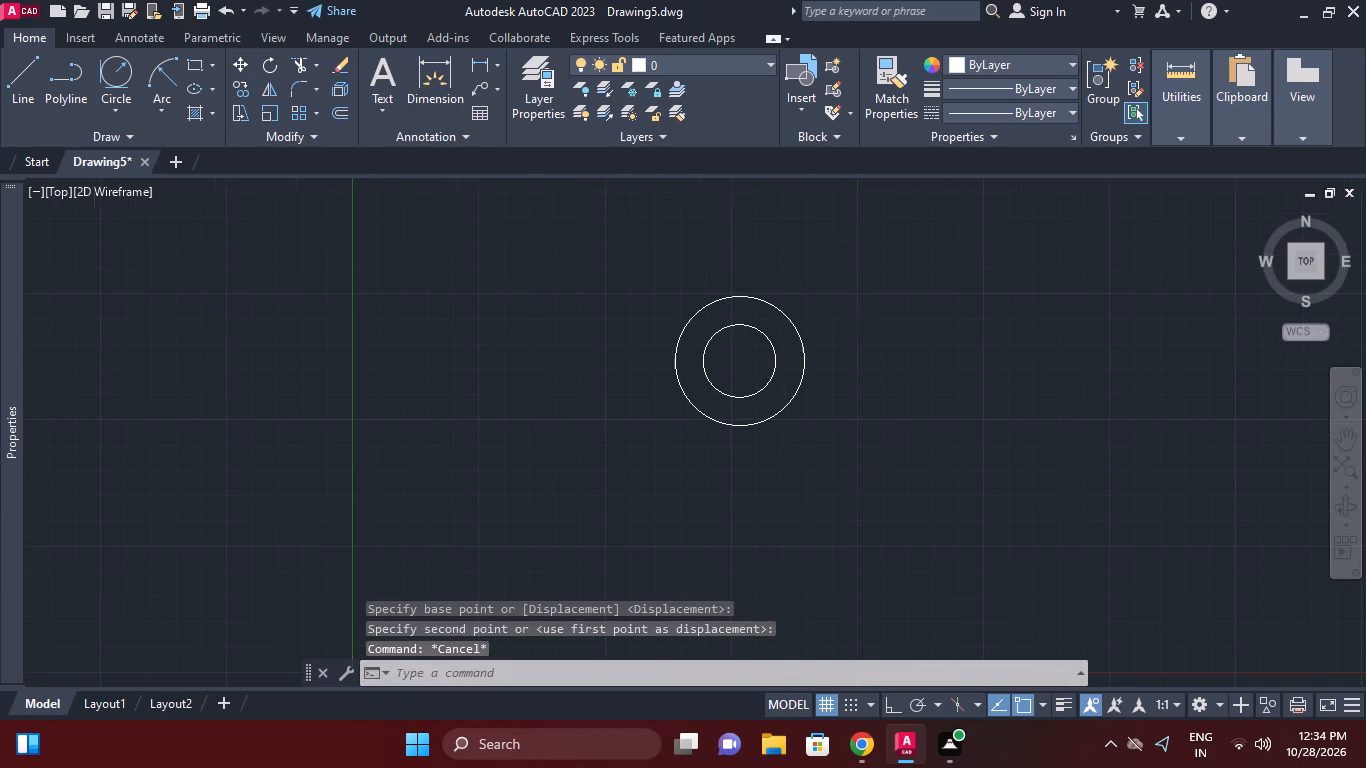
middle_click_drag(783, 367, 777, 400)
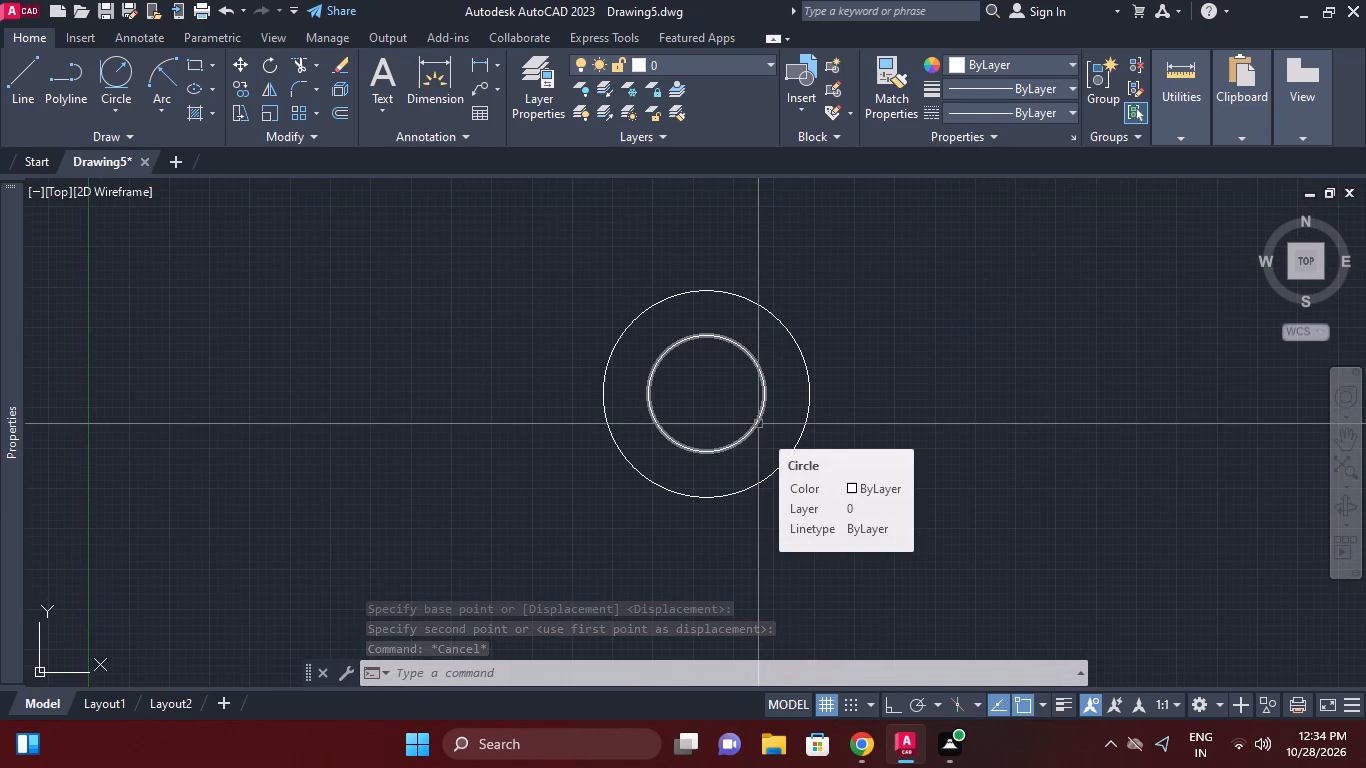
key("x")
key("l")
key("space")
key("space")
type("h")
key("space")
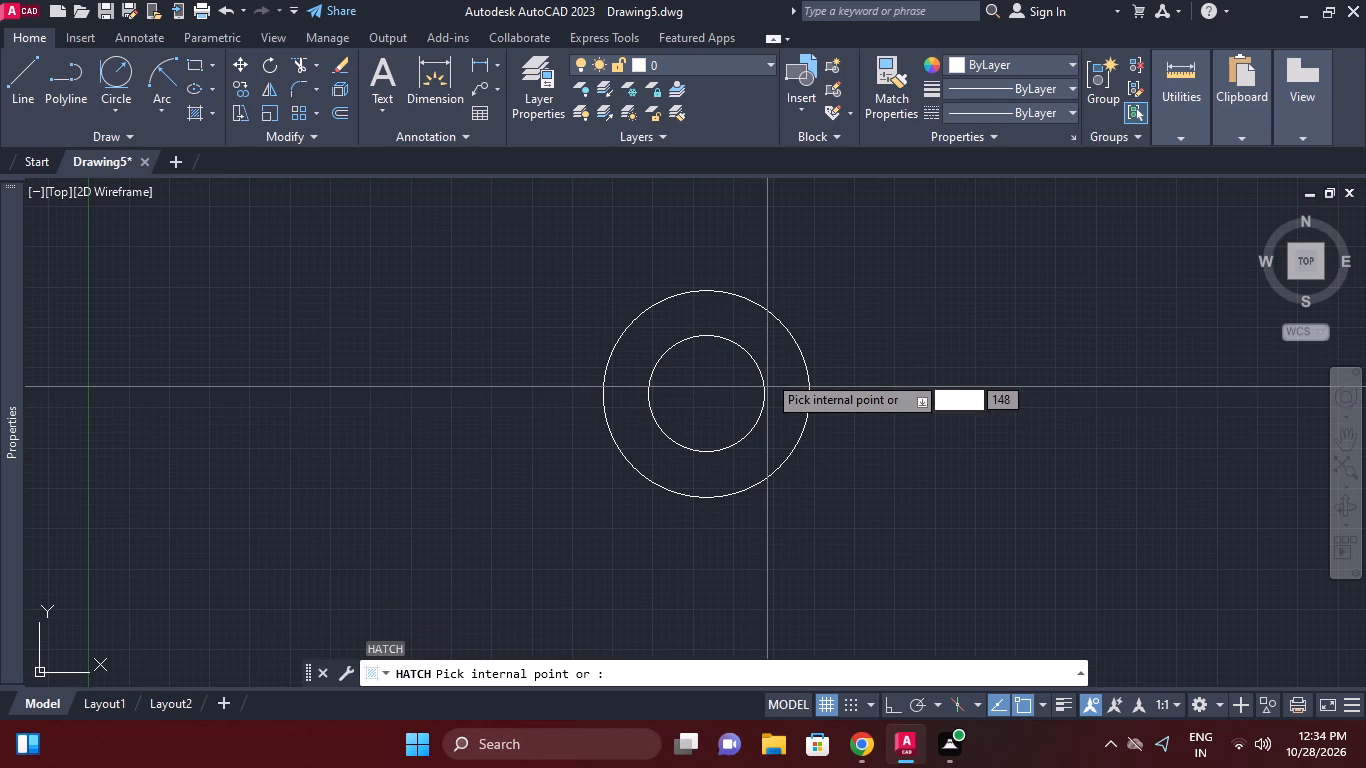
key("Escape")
Draw a horizontal construction line through the centre of the concentric circles.
key("x")
type("l")
key("space")
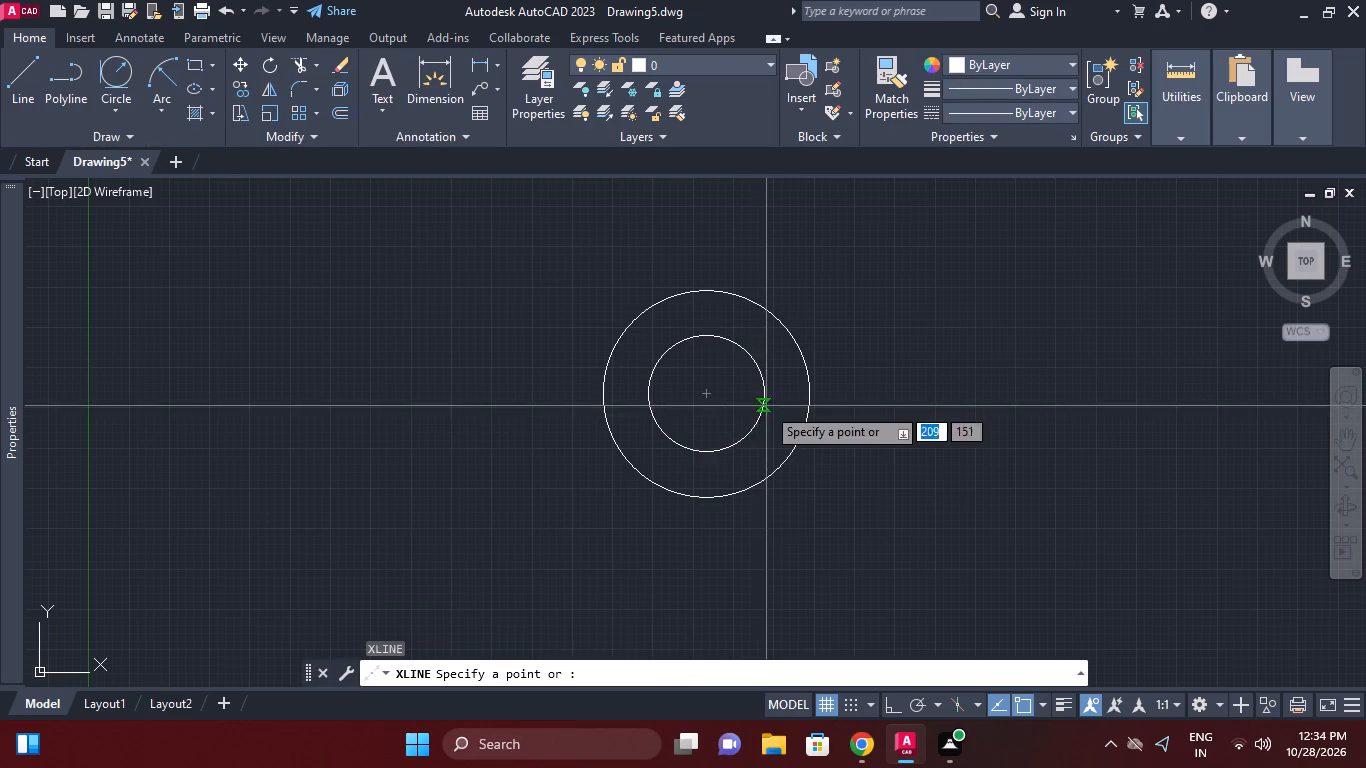
left_click(575, 671)
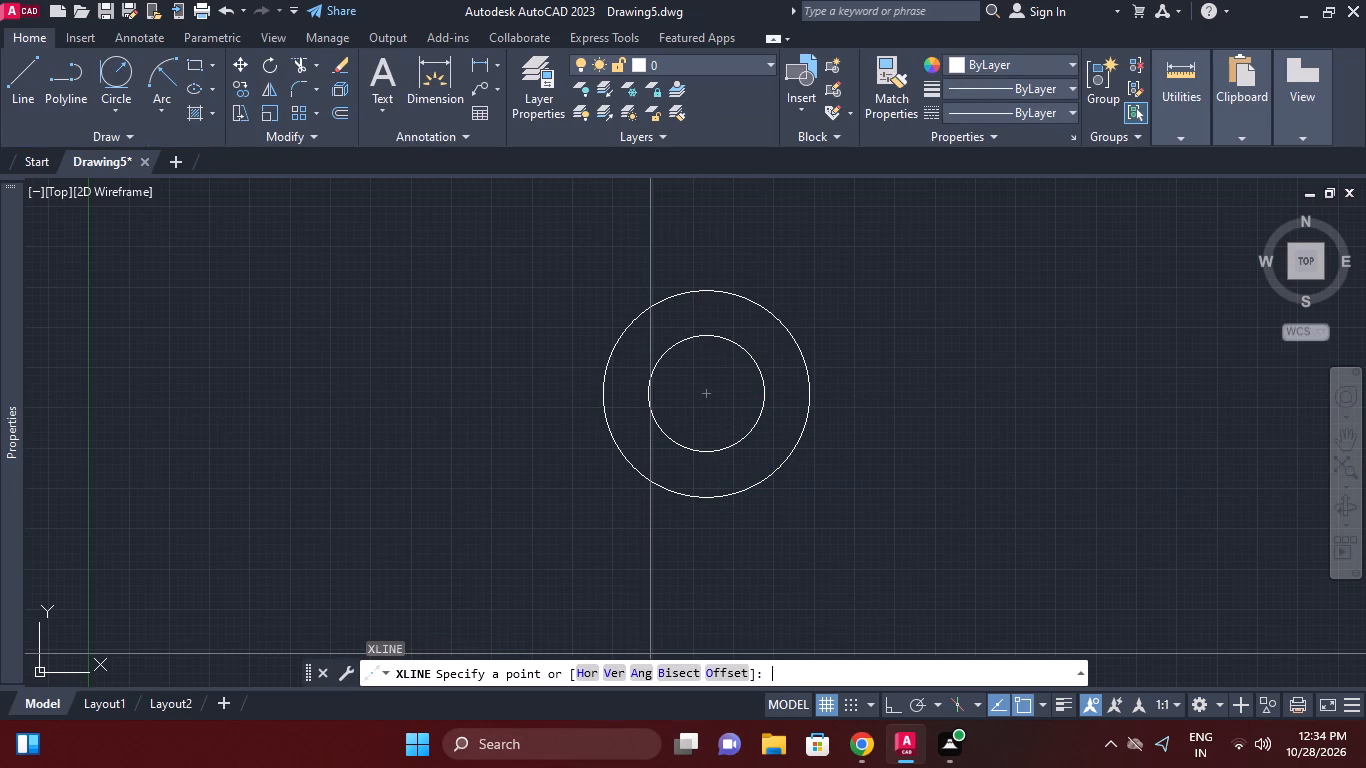
left_click(586, 678)
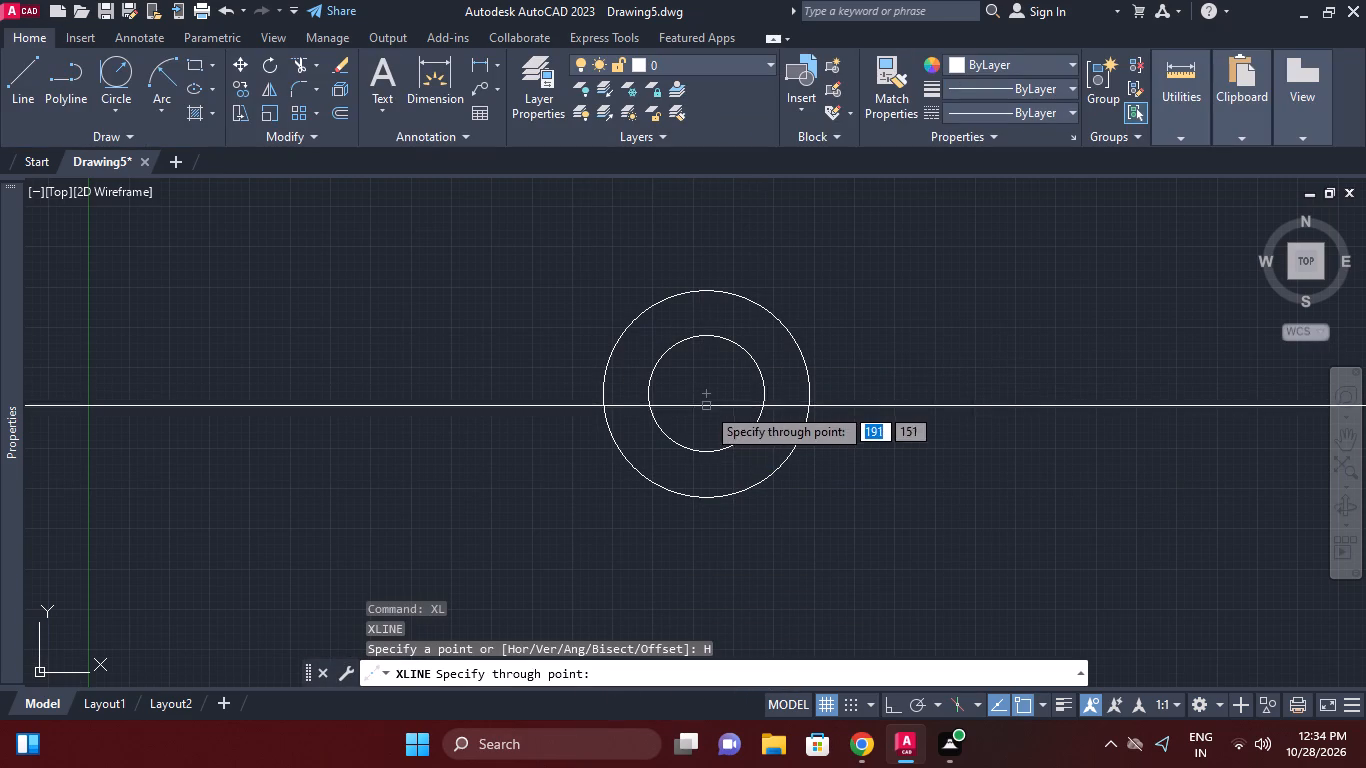
left_click(710, 394)
right_click(862, 389)
Draw a vertical construction line through the centre of the concentric circles.
right_click(912, 359)
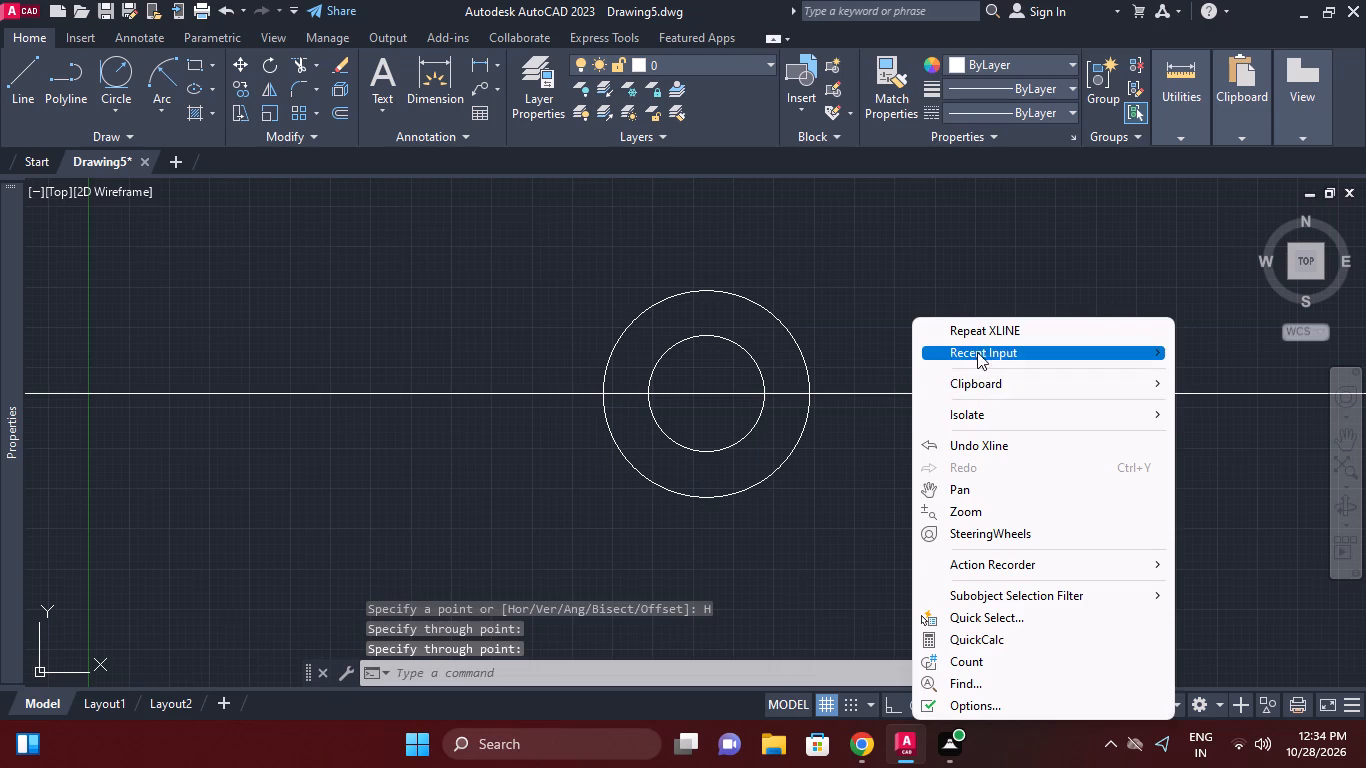
left_click(981, 335)
left_click(608, 674)
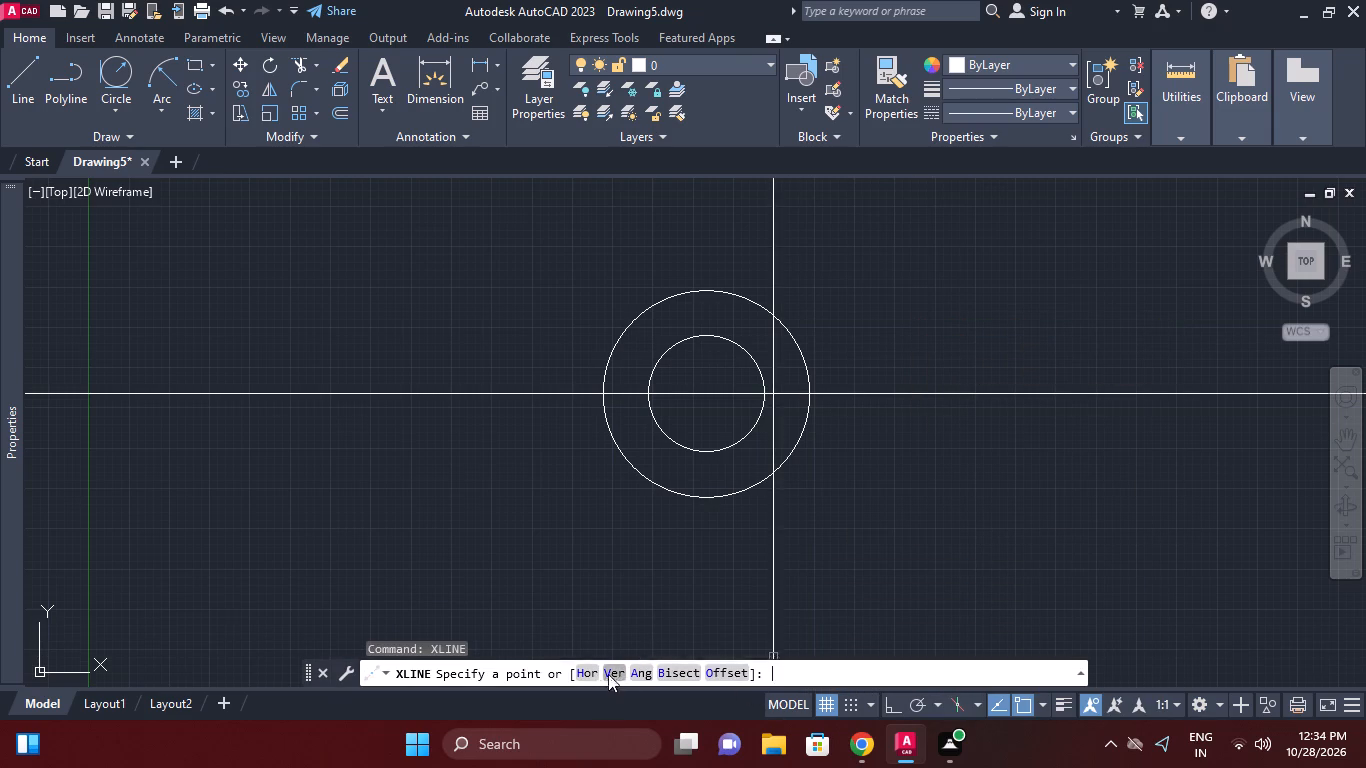
left_click(708, 395)
right_click(814, 347)
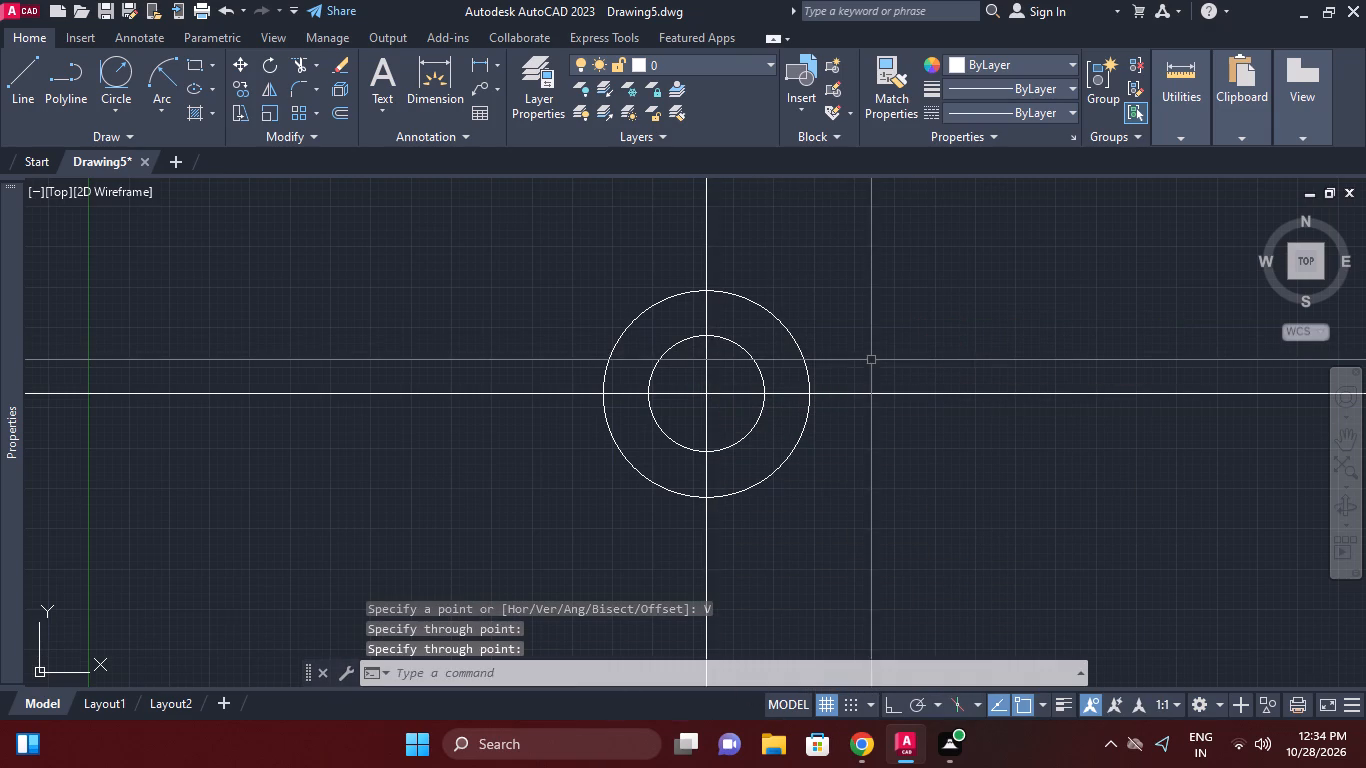
Offset the vertical construction line 62 to the right of the concentric circles' centre.
type("o")
key("space")
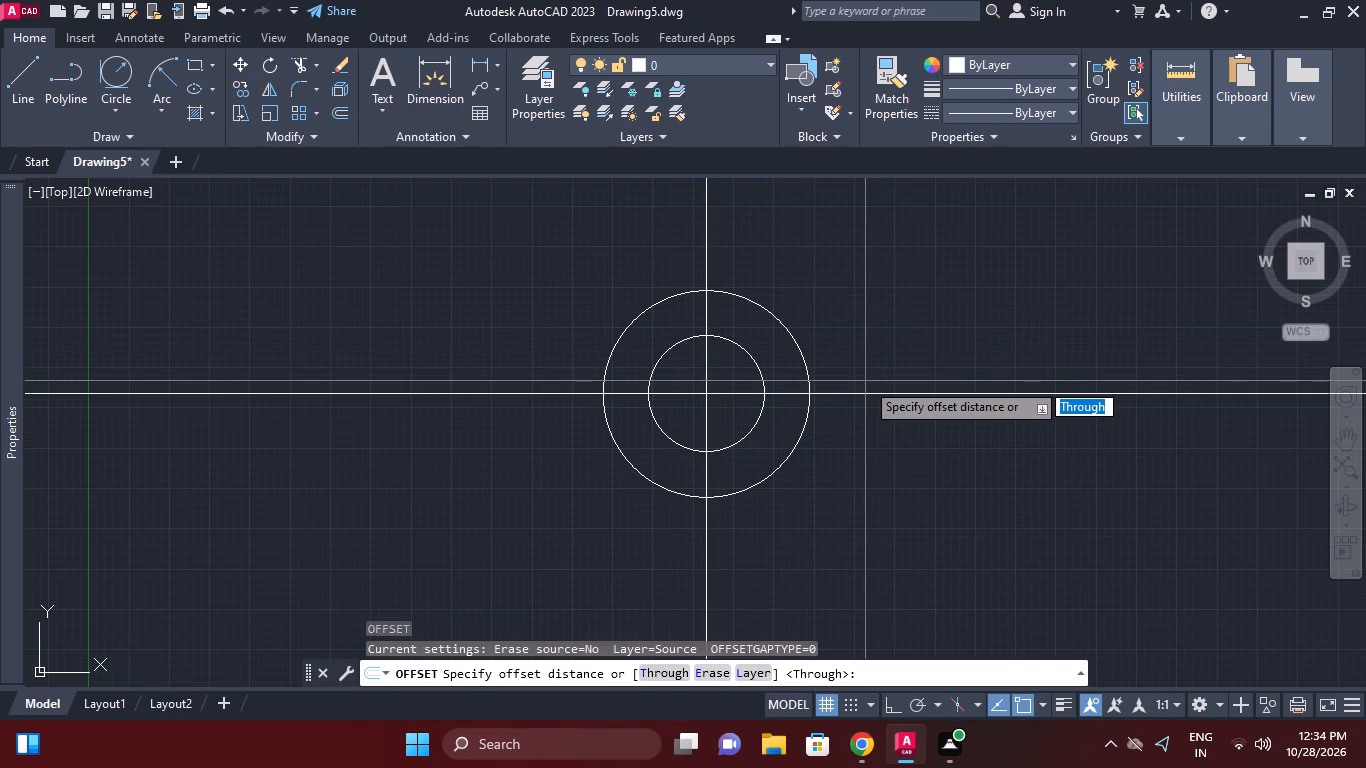
type("62")
key("Return")
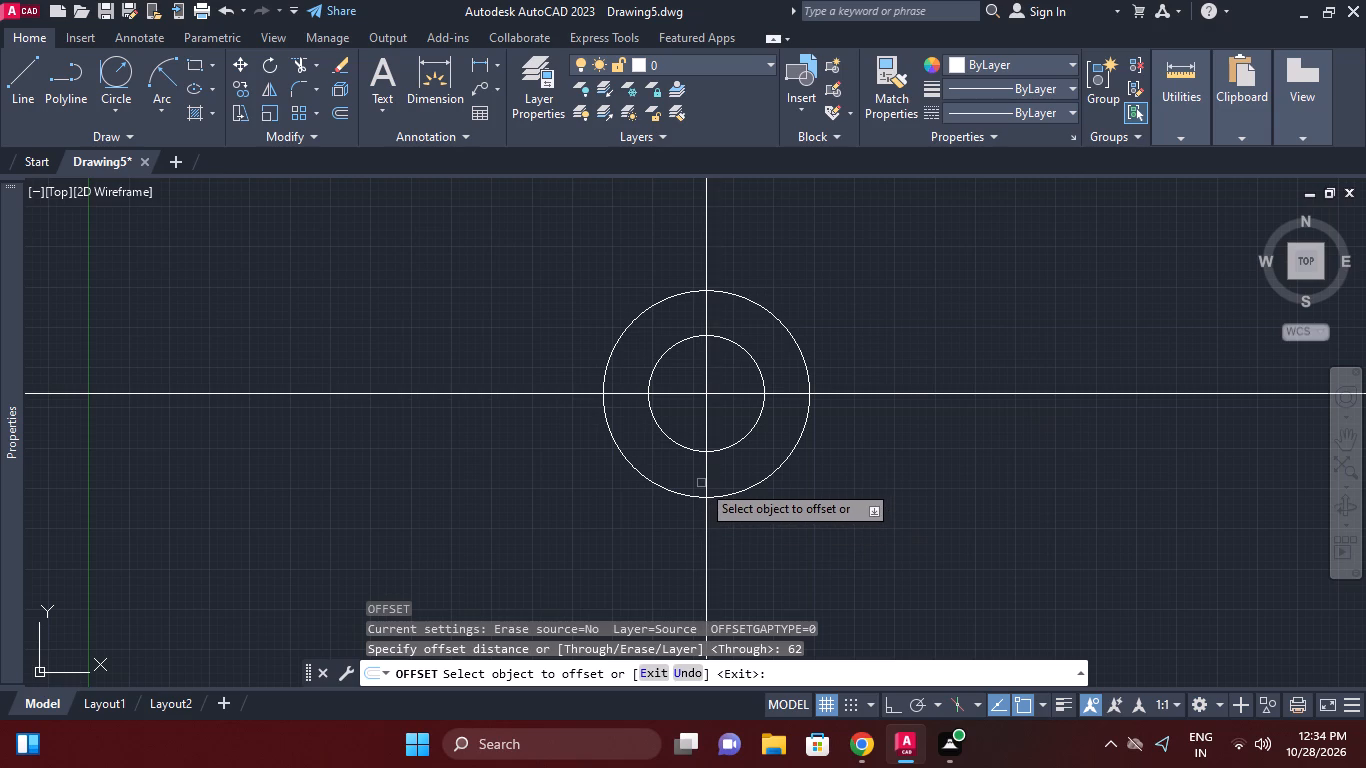
left_click(701, 483)
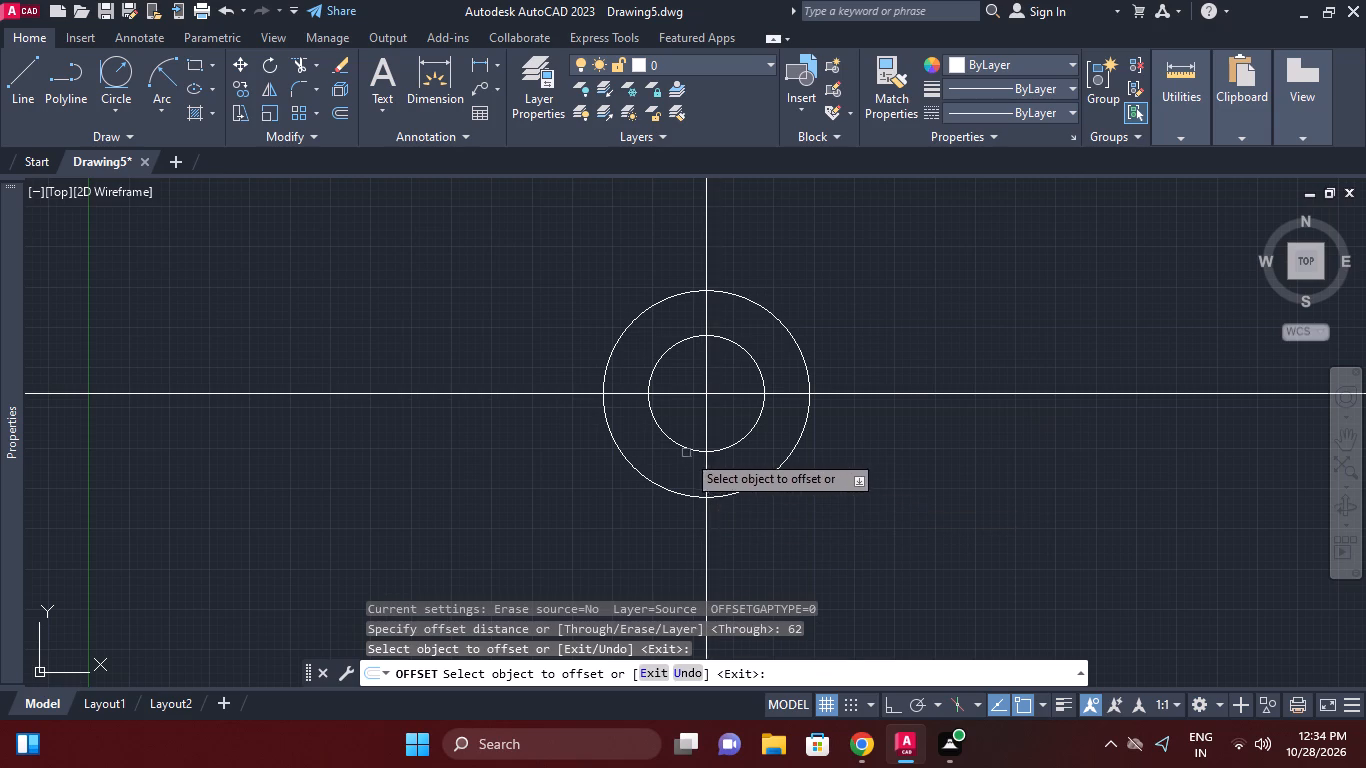
left_click(710, 474)
left_click(788, 468)
right_click(929, 447)
left_click(998, 455)
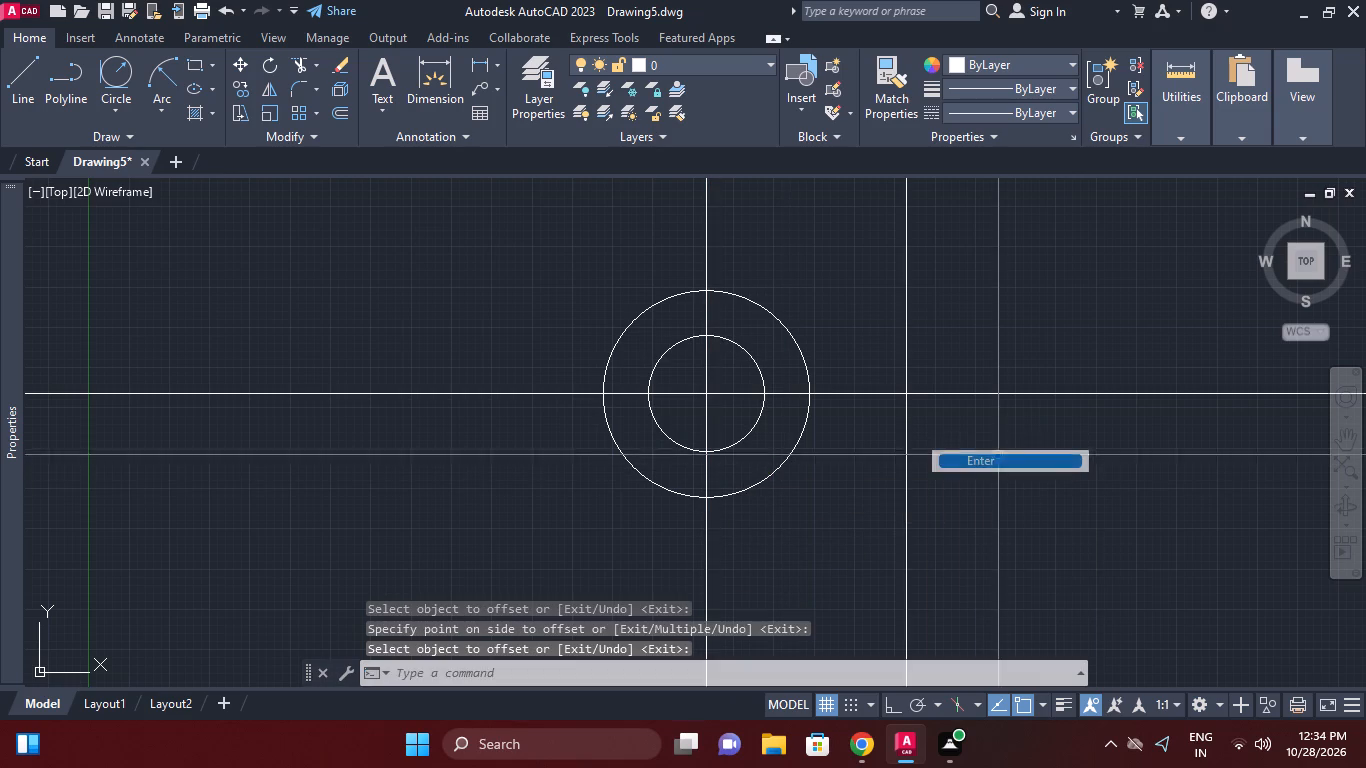
Offset the horizontal construction line 10 upward.
middle_click_drag(1001, 453, 996, 466)
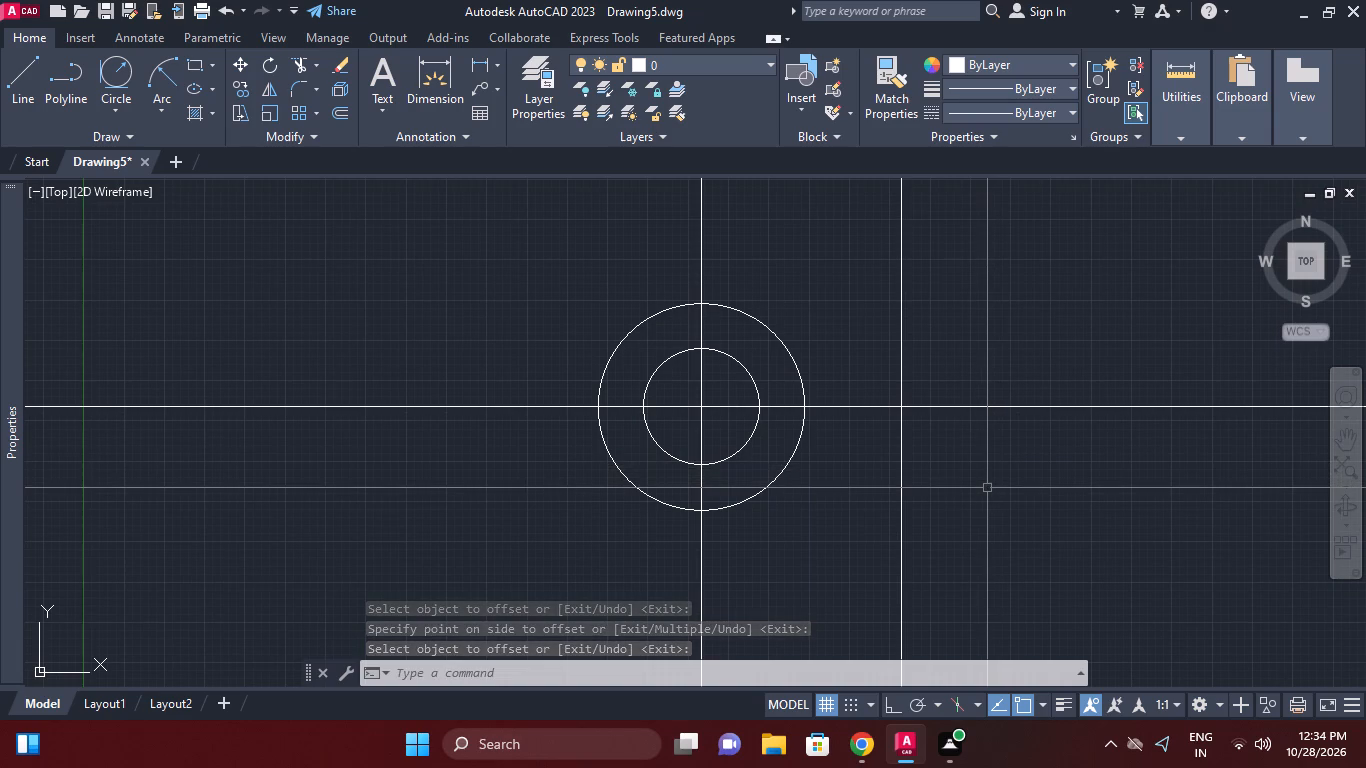
type("o")
key("space")
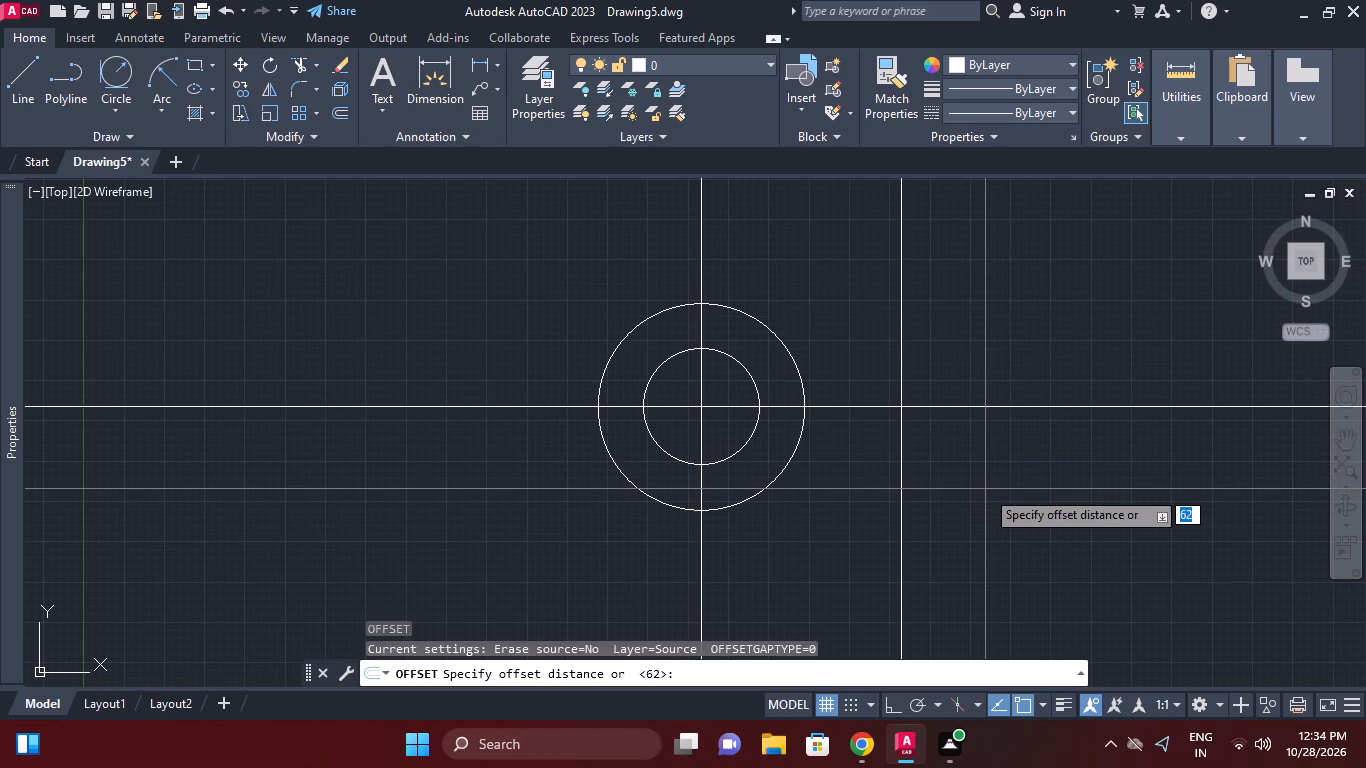
key("1")
key("0")
key("Return")
left_click(971, 404)
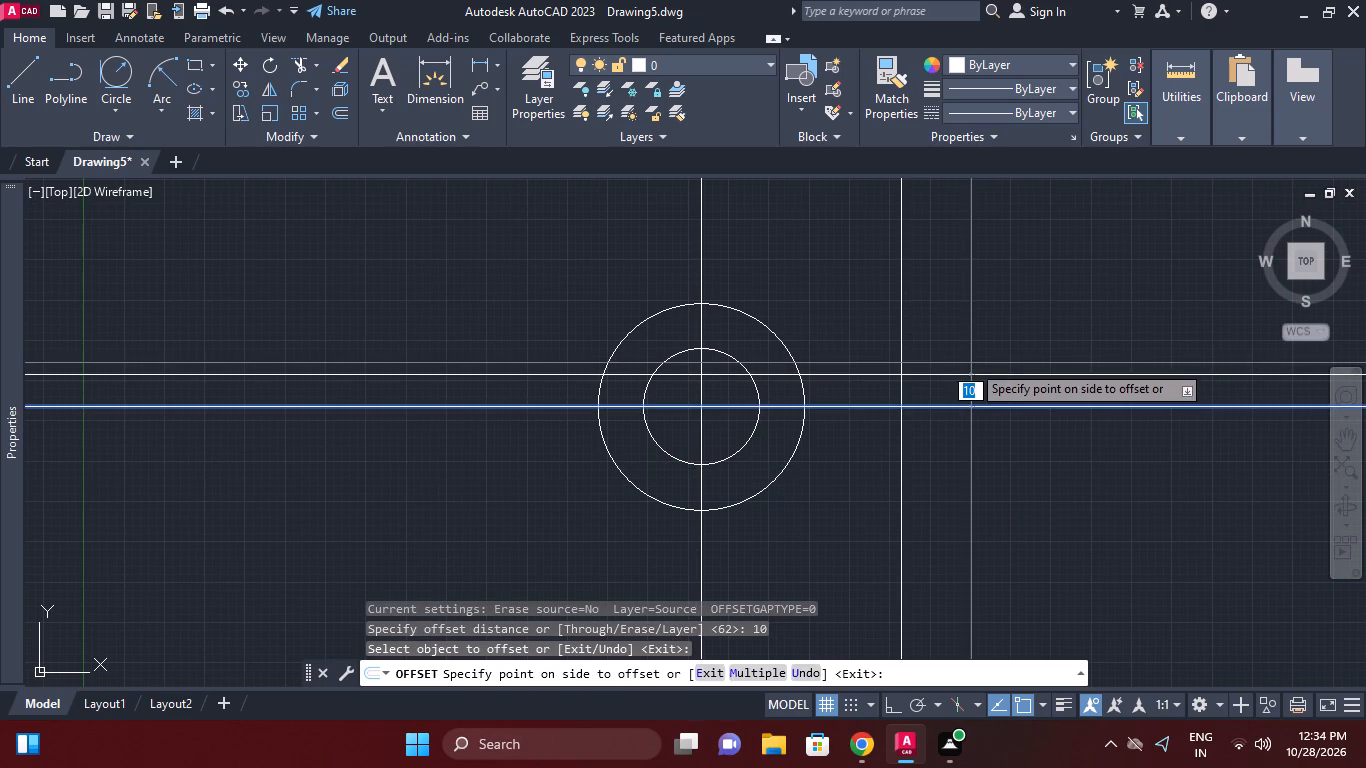
left_click(971, 362)
right_click(969, 362)
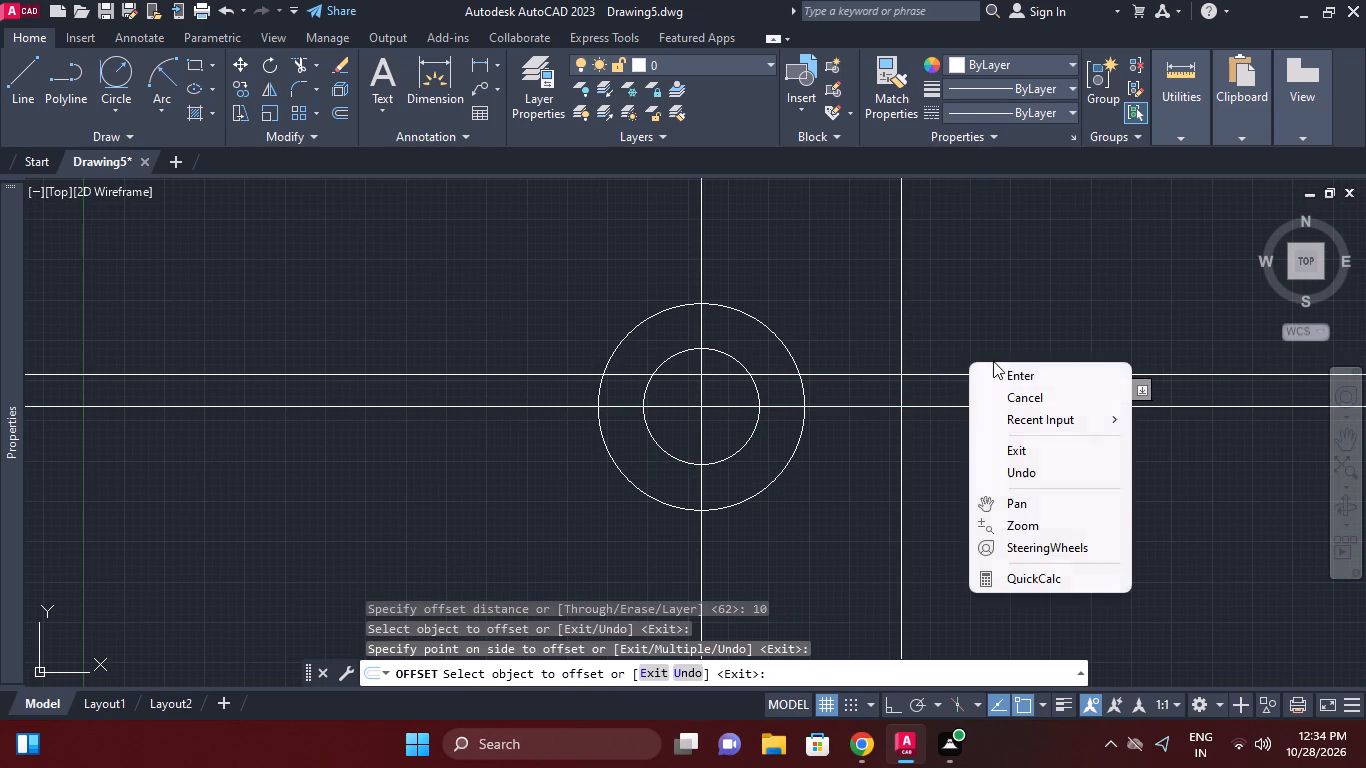
left_click(993, 376)
Draw a circle of radius 10 centred where the offset vertical and offset horizontal construction lines intersect.
key("c")
key("space")
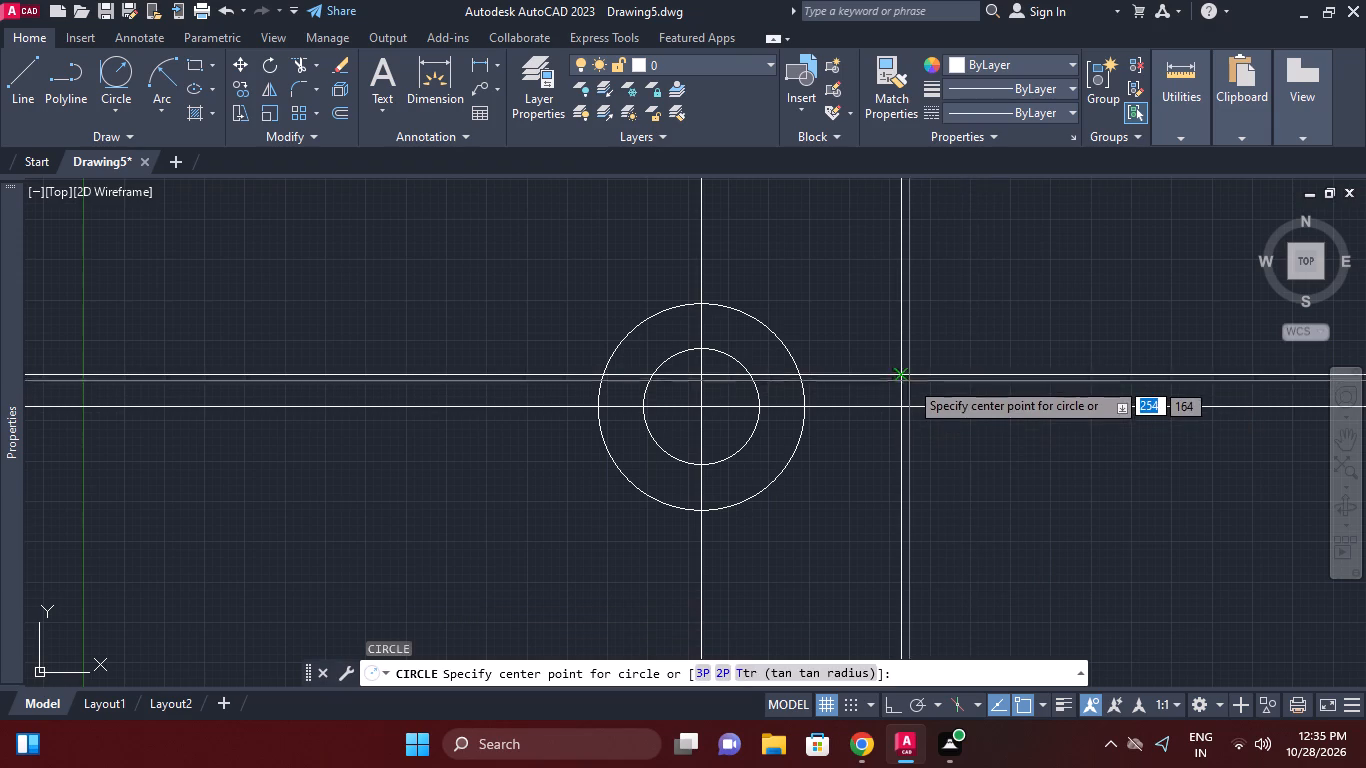
left_click(905, 376)
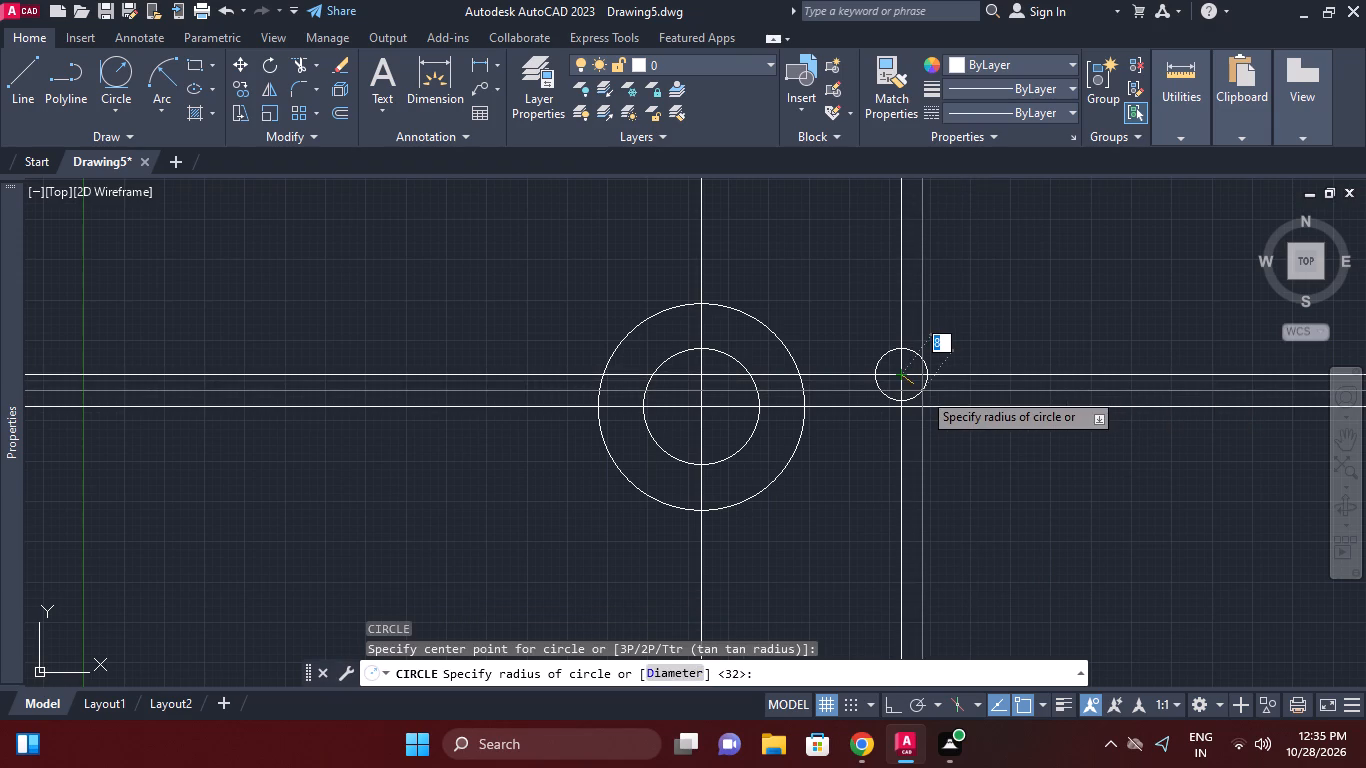
type("10")
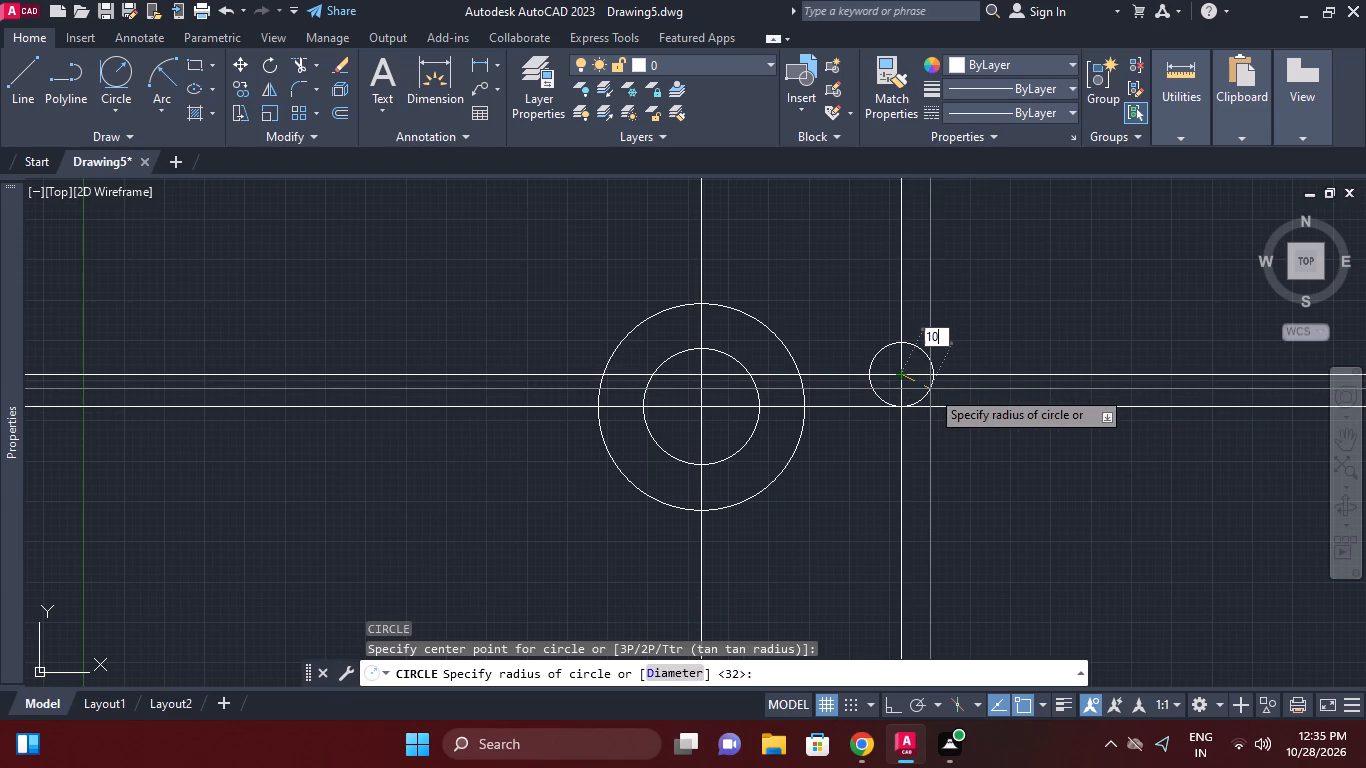
key("Return")
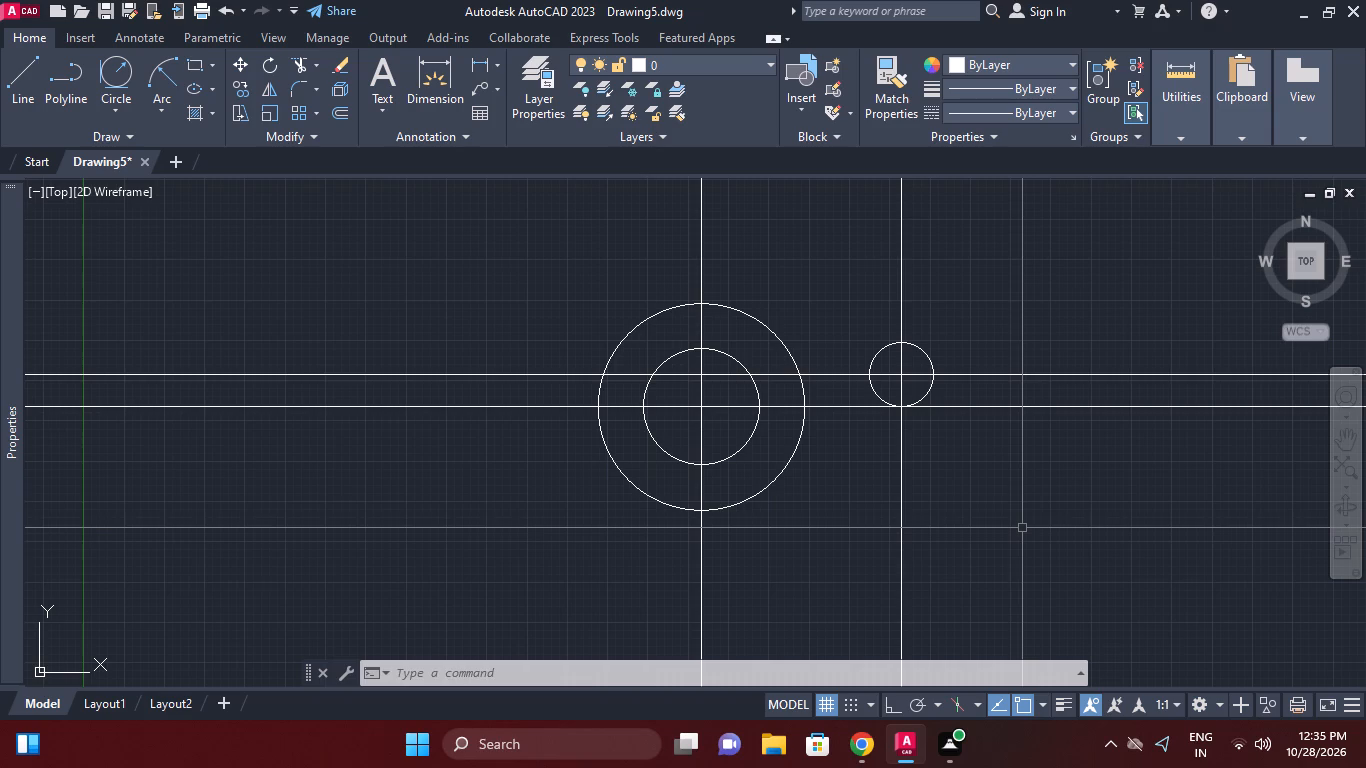
Draw a concentric circle of radius 22 around the radius-10 circle.
key("c")
key("space")
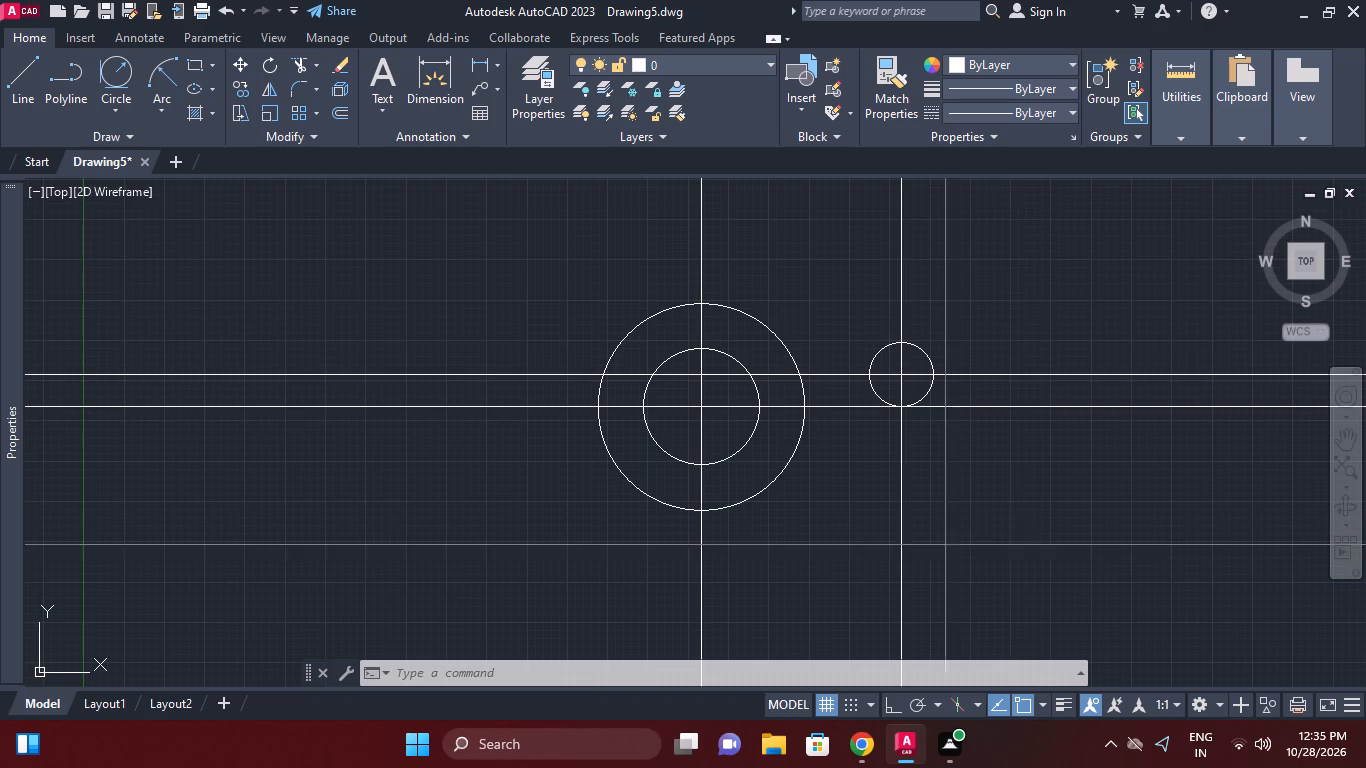
left_click(903, 372)
type("22")
key("Return")
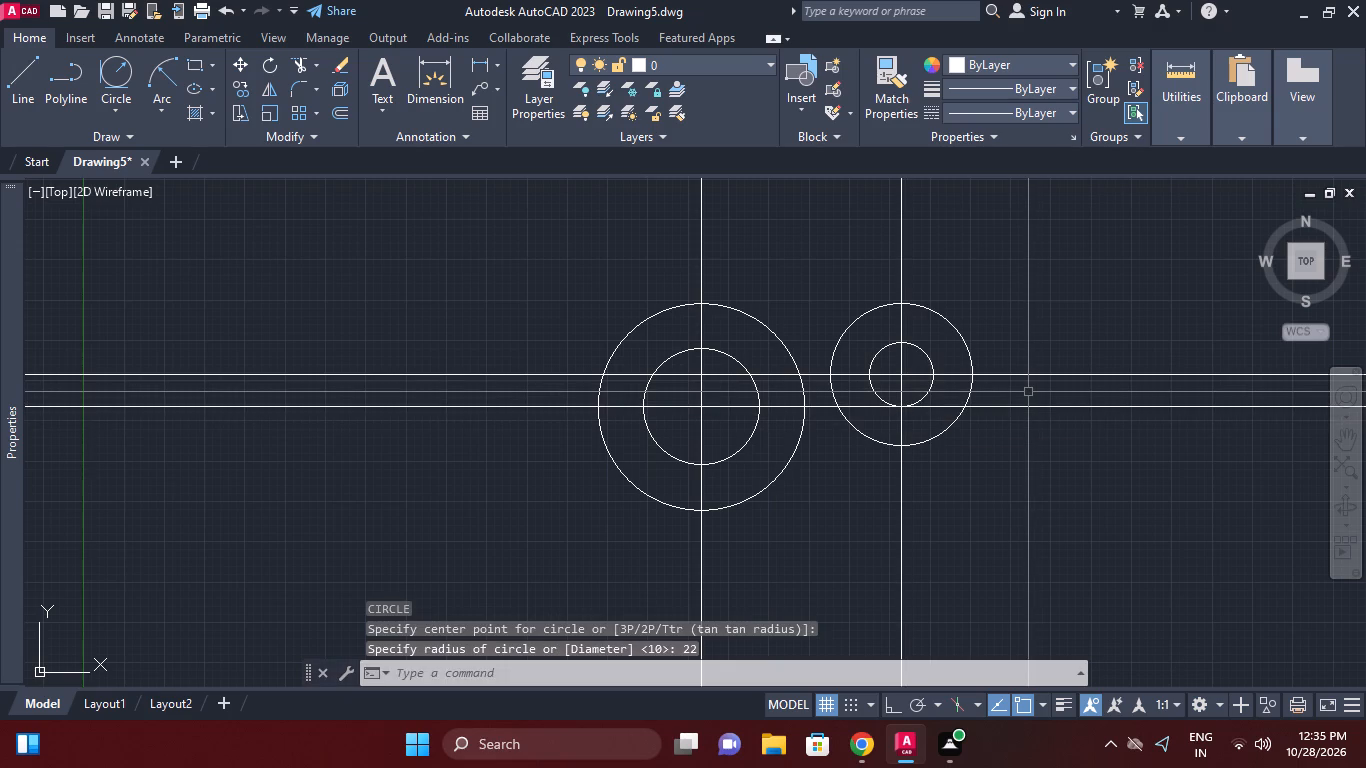
Offset the horizontal construction line through the radius-32 circle's centre 100 upward.
middle_click_drag(999, 435, 996, 446)
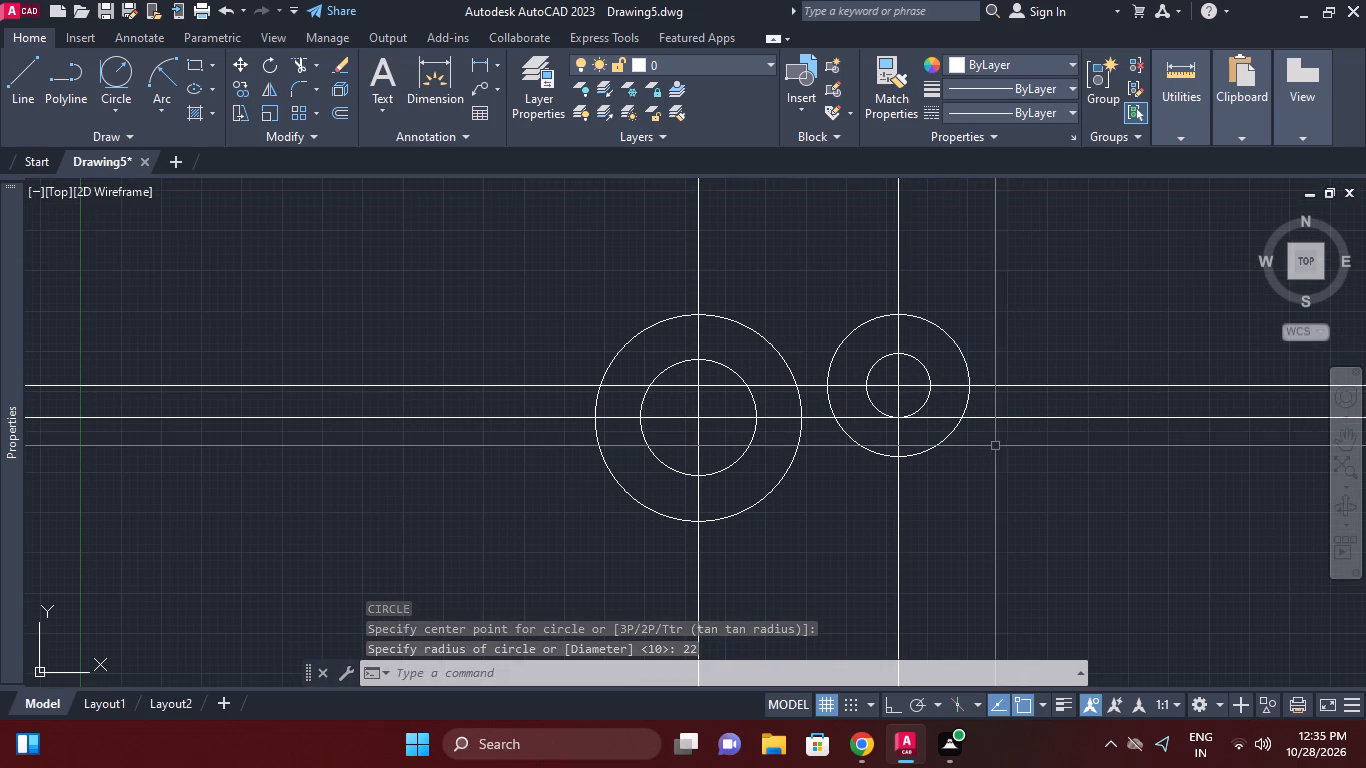
type("o")
key("space")
key("1")
type("00")
key("Return")
left_click(996, 418)
left_click(1008, 361)
scroll(1015, 285, "down", 1)
middle_click_drag(1015, 285, 1009, 379)
right_click(1013, 308)
left_click(1057, 338)
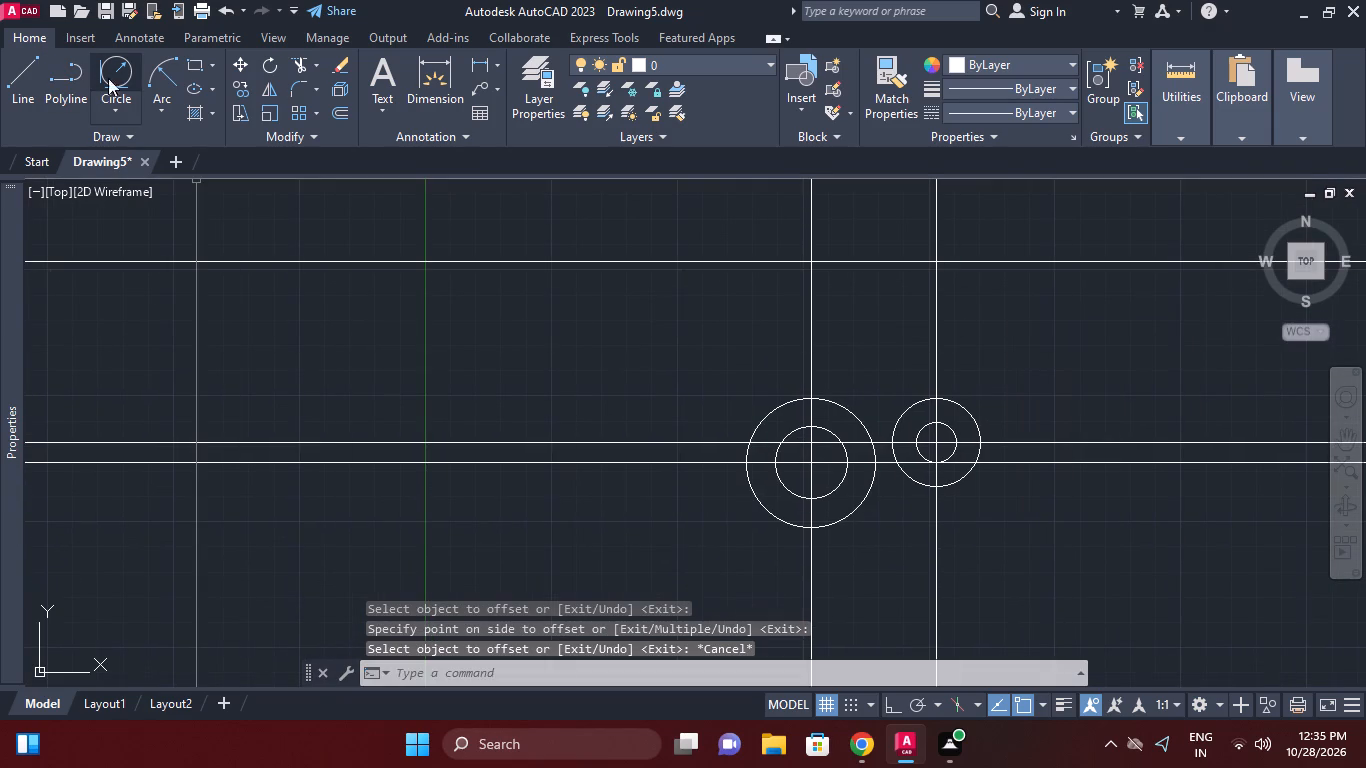
Draw a circle of radius 22 where the uppermost horizontal construction line meets the right vertical construction line.
left_click(123, 119)
left_click(160, 145)
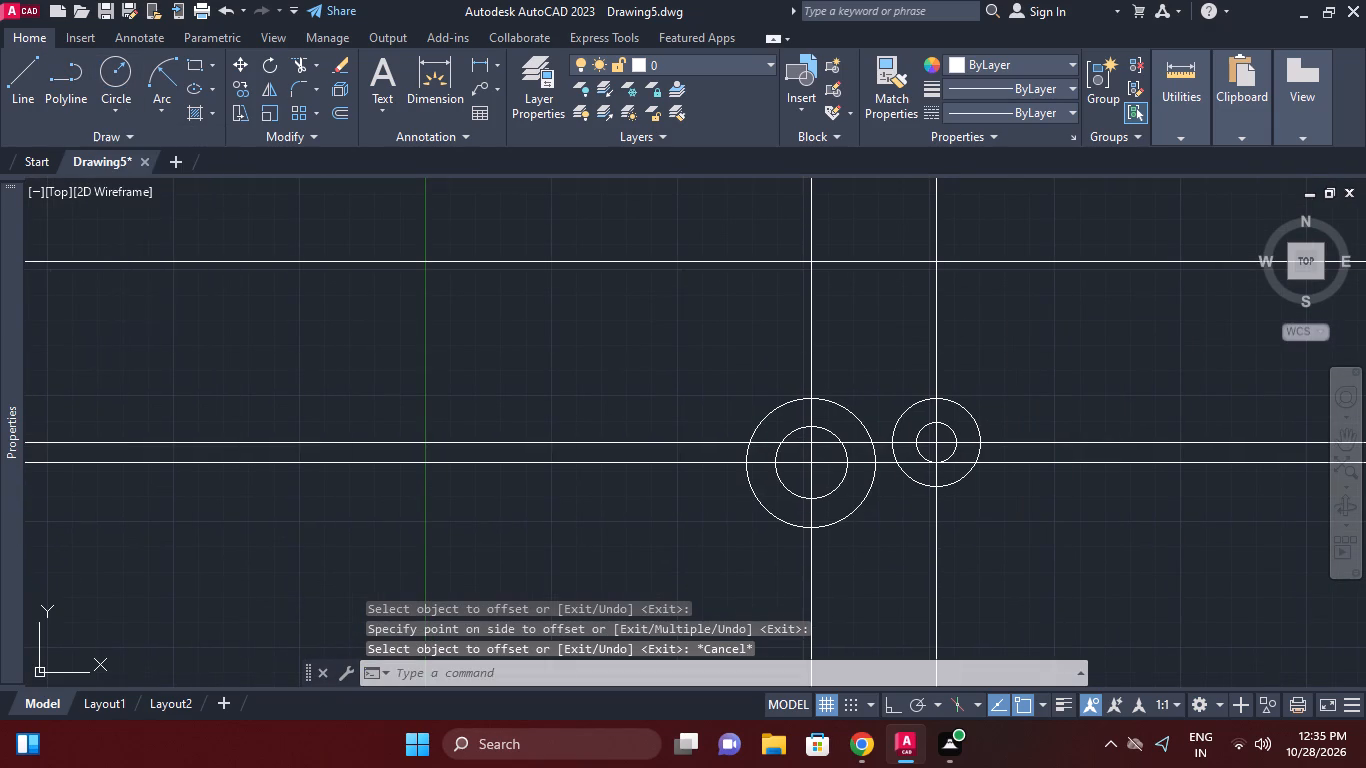
left_click(937, 263)
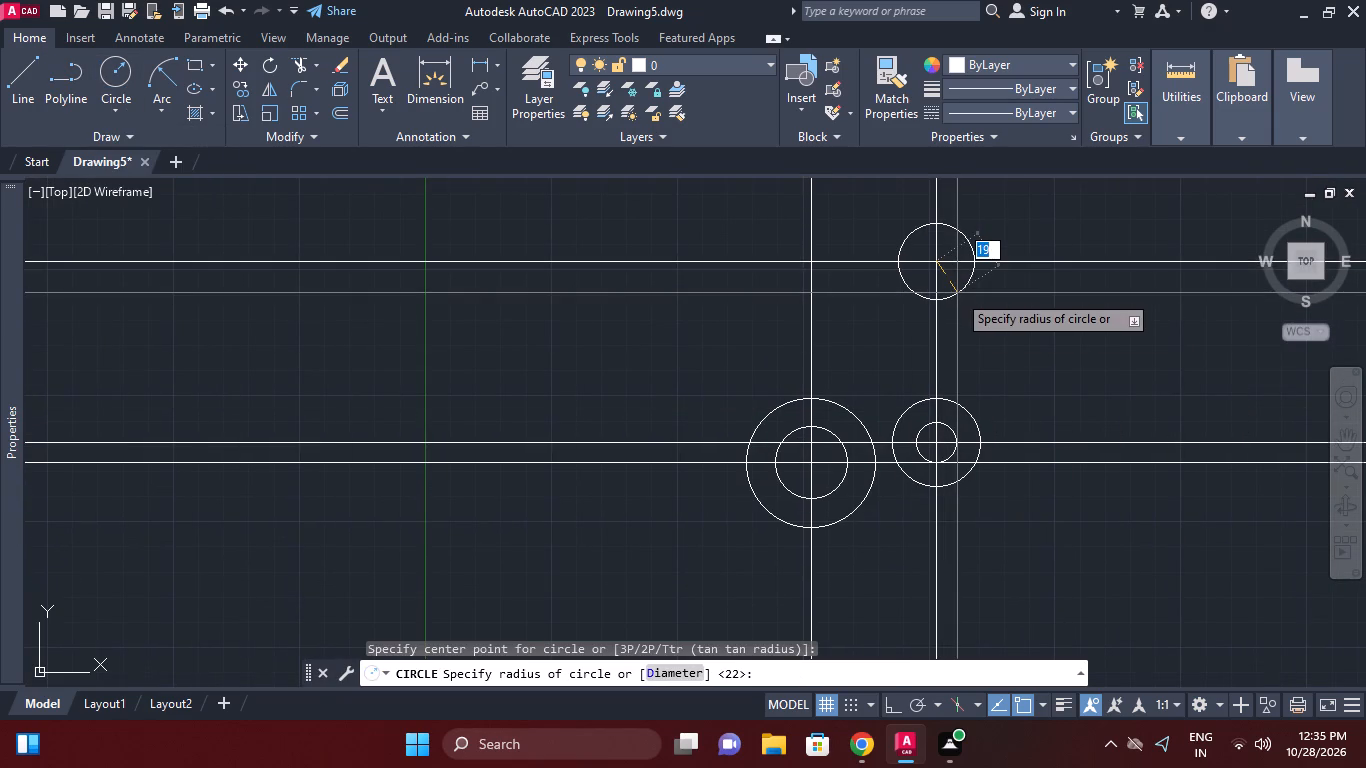
type("22")
key("Return")
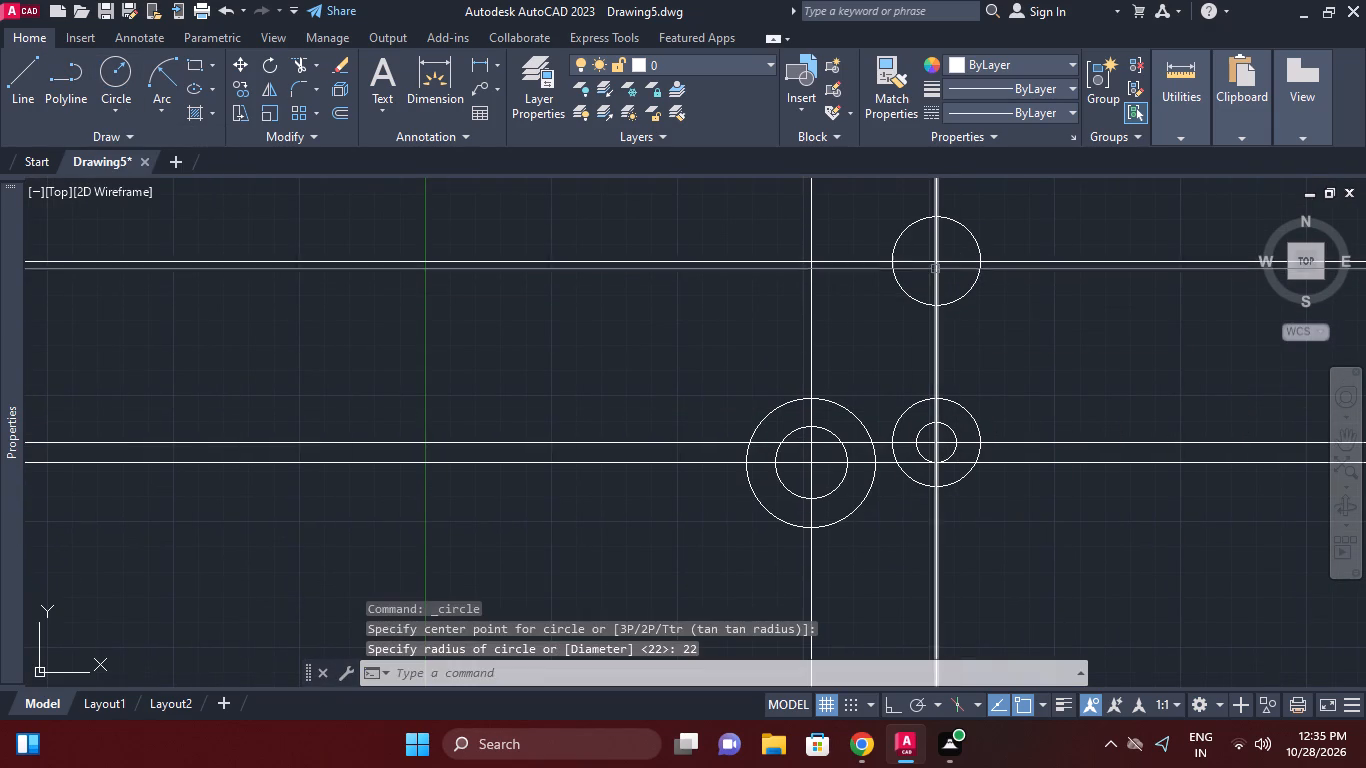
Draw a concentric circle of radius 10 inside the upper radius-22 circle.
key("Return")
left_click(938, 263)
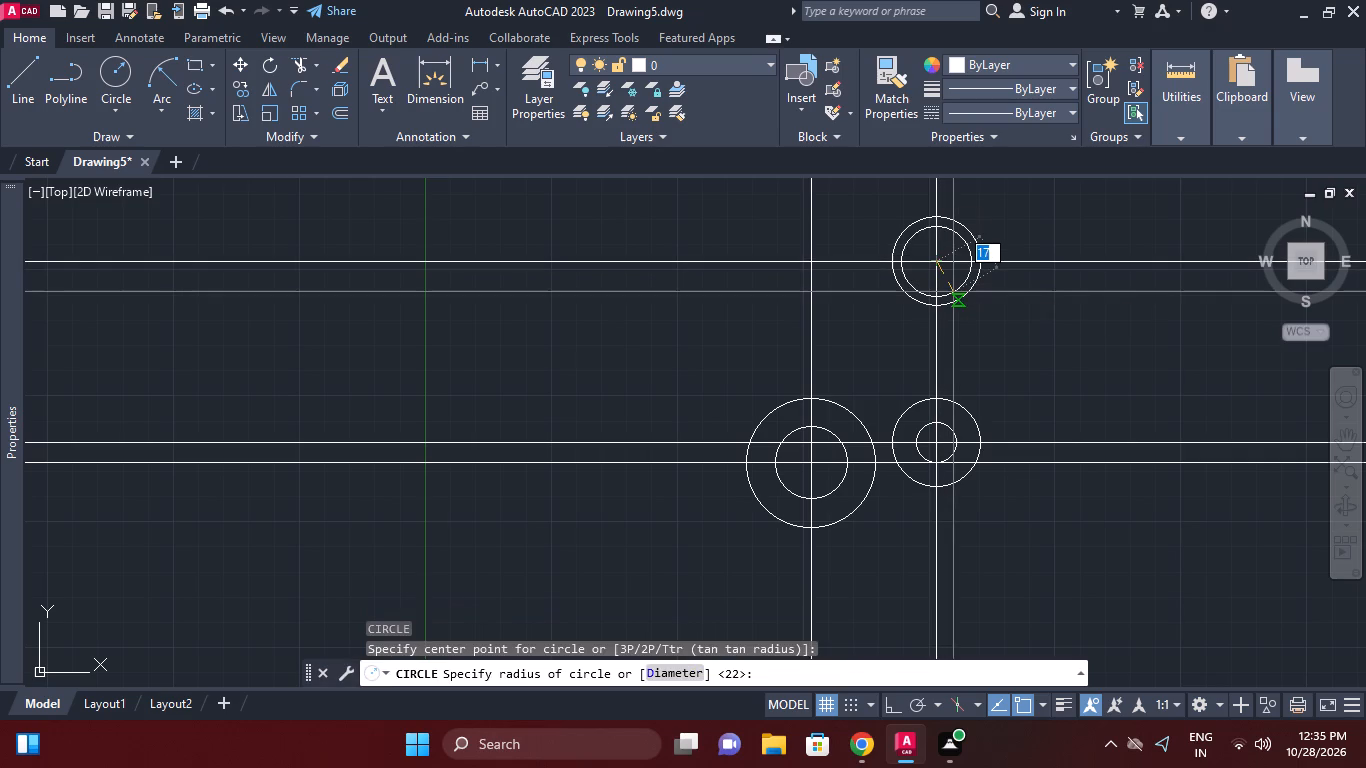
type("10")
key("Return")
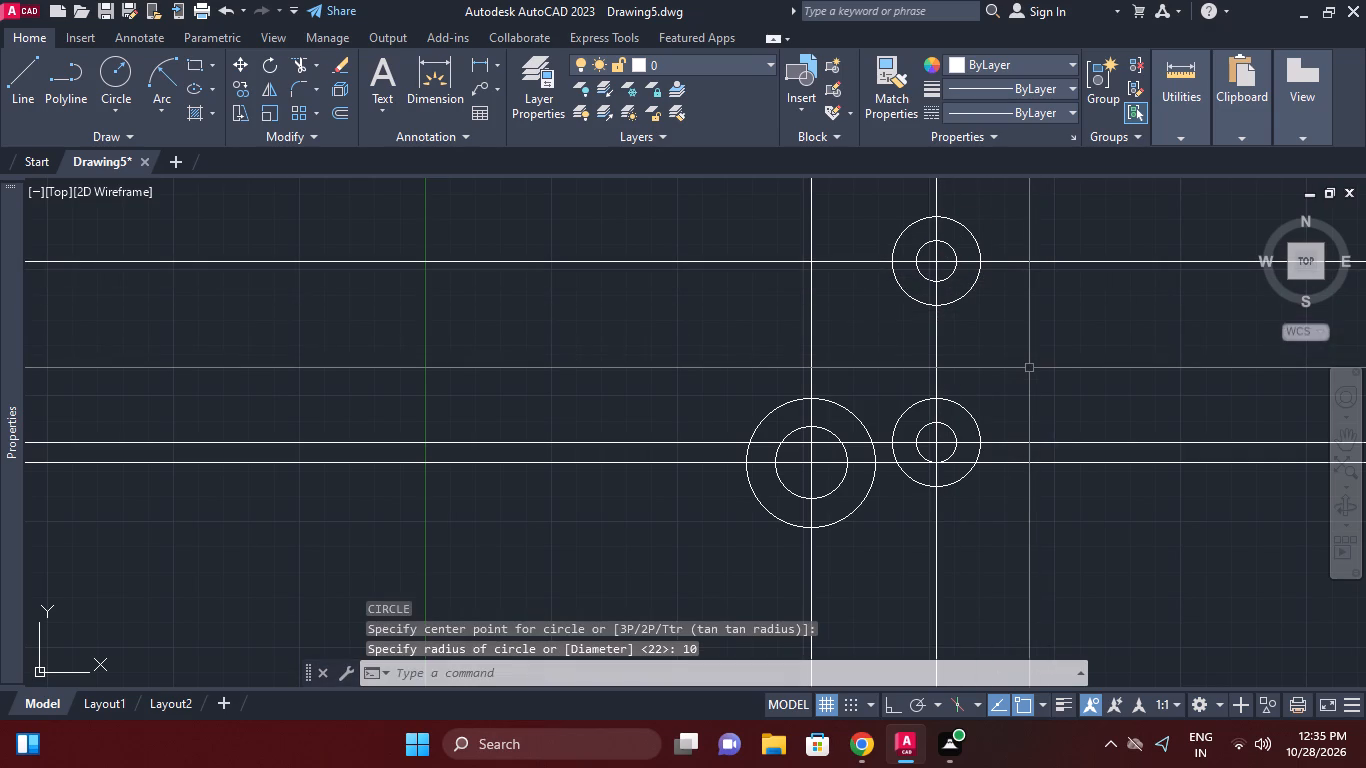
Draw a vertical line joining the right quadrants of the upper and lower radius-22 circles.
left_click(21, 67)
left_click(989, 263)
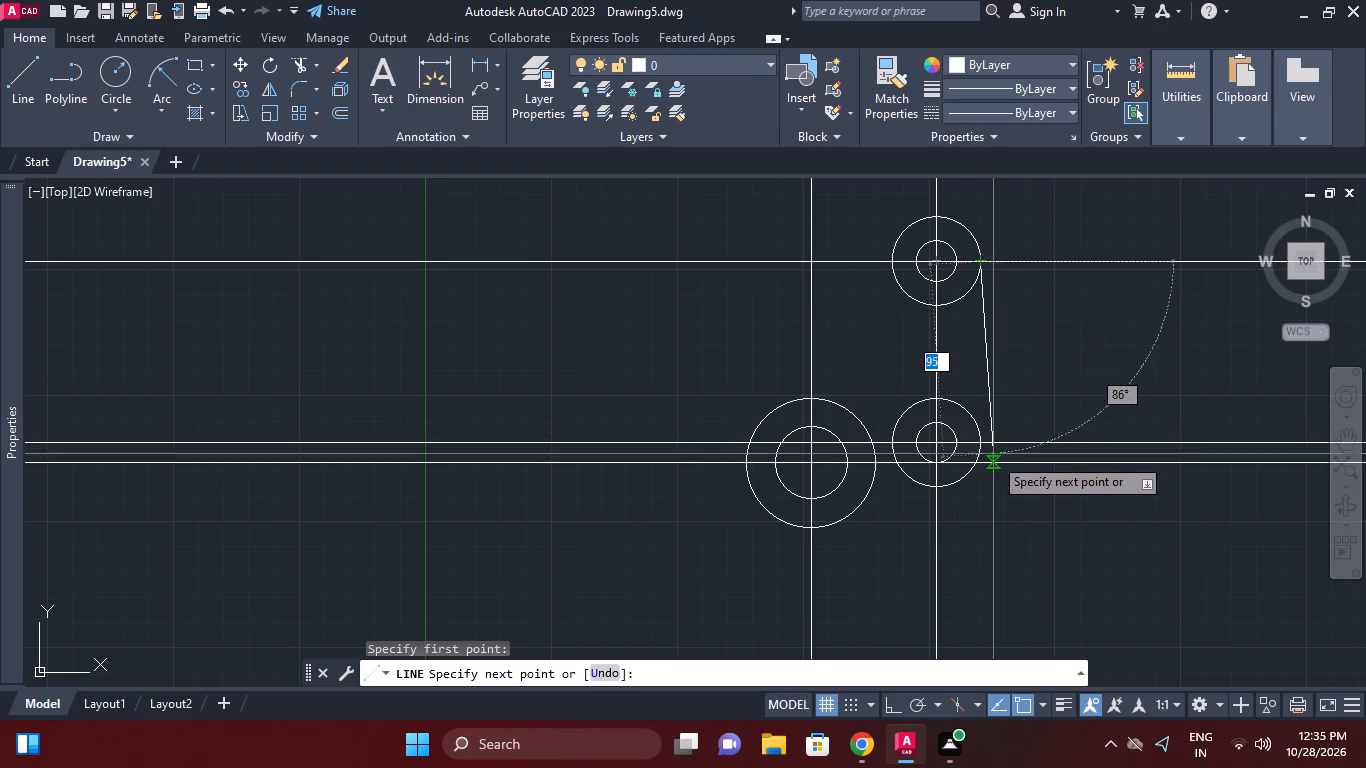
left_click(981, 445)
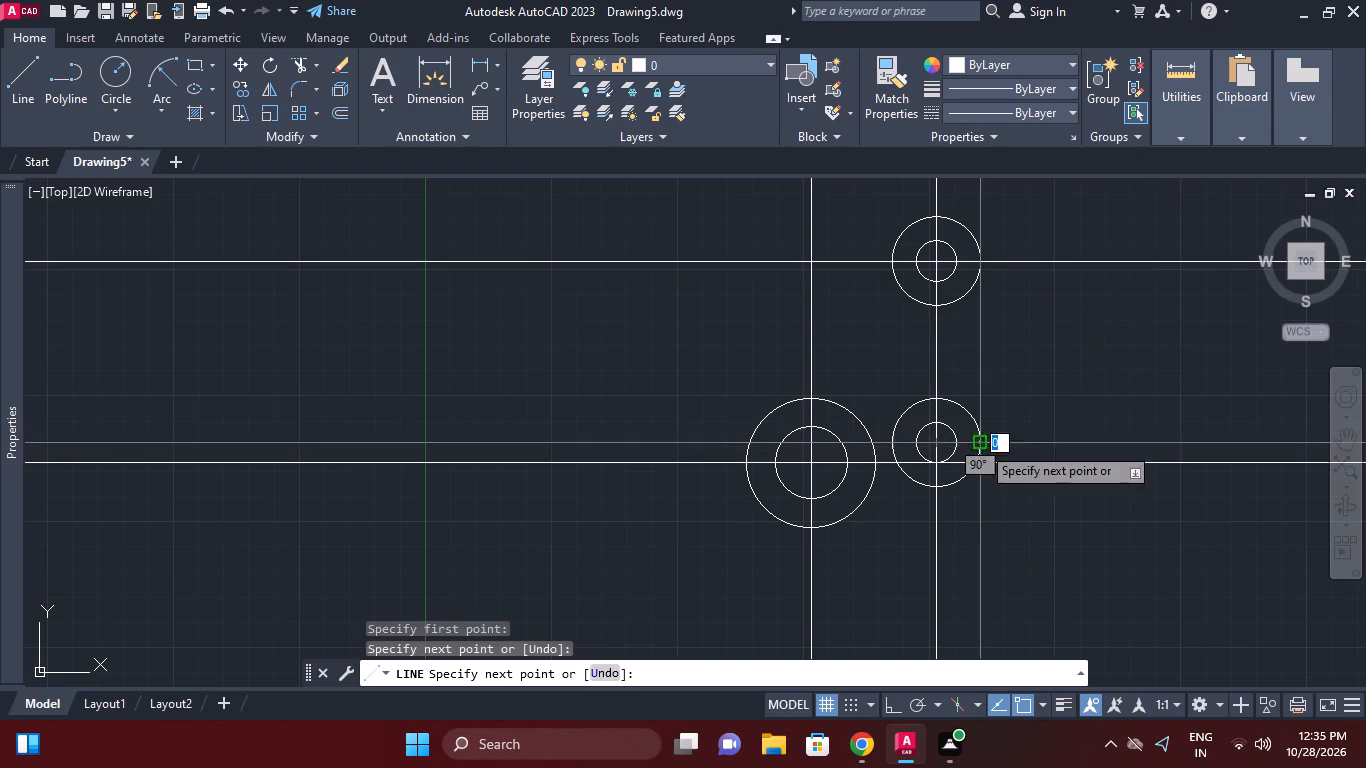
right_click(1092, 335)
left_click(1131, 377)
Draw a circle of radius 60 tangent to the lower-left side of the radius-32 circle and lower-right side of the lower radius-22 circle.
middle_click_drag(1034, 407, 1061, 373)
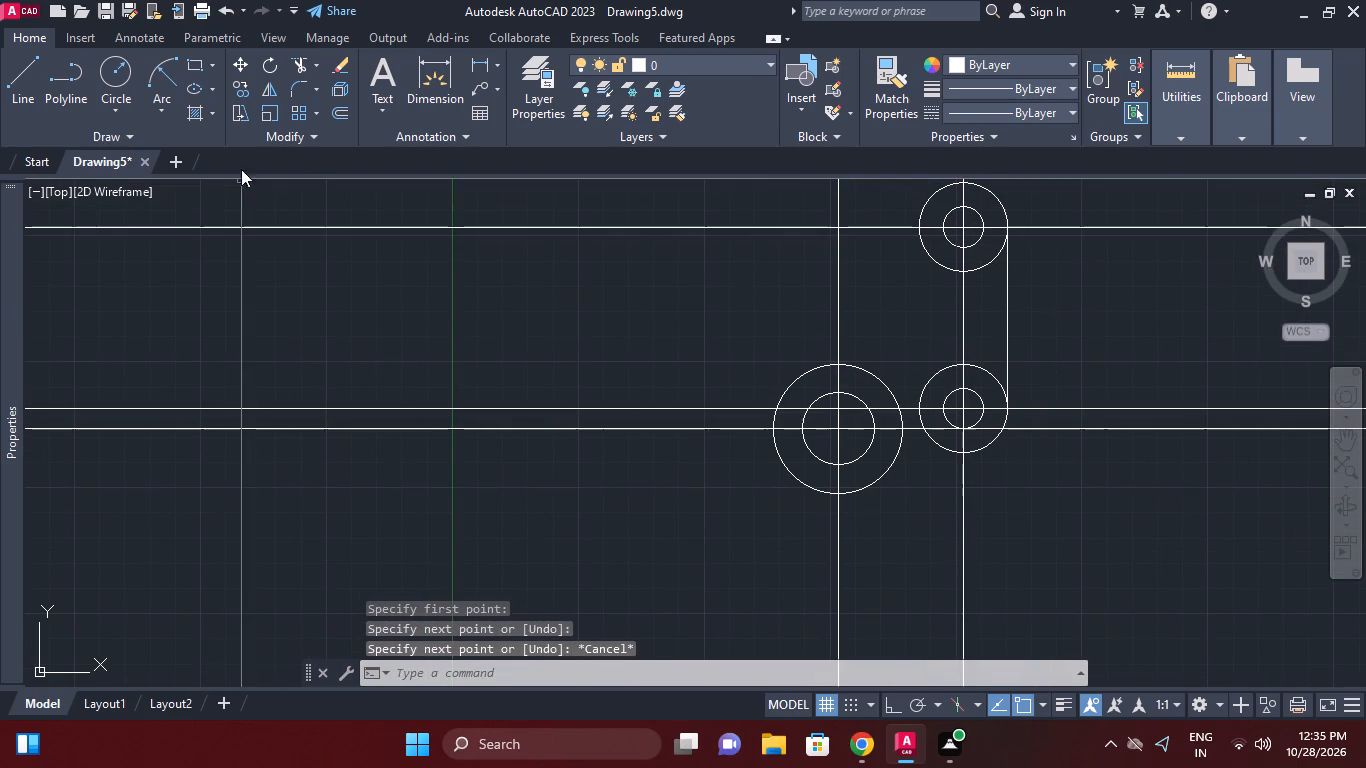
left_click(135, 104)
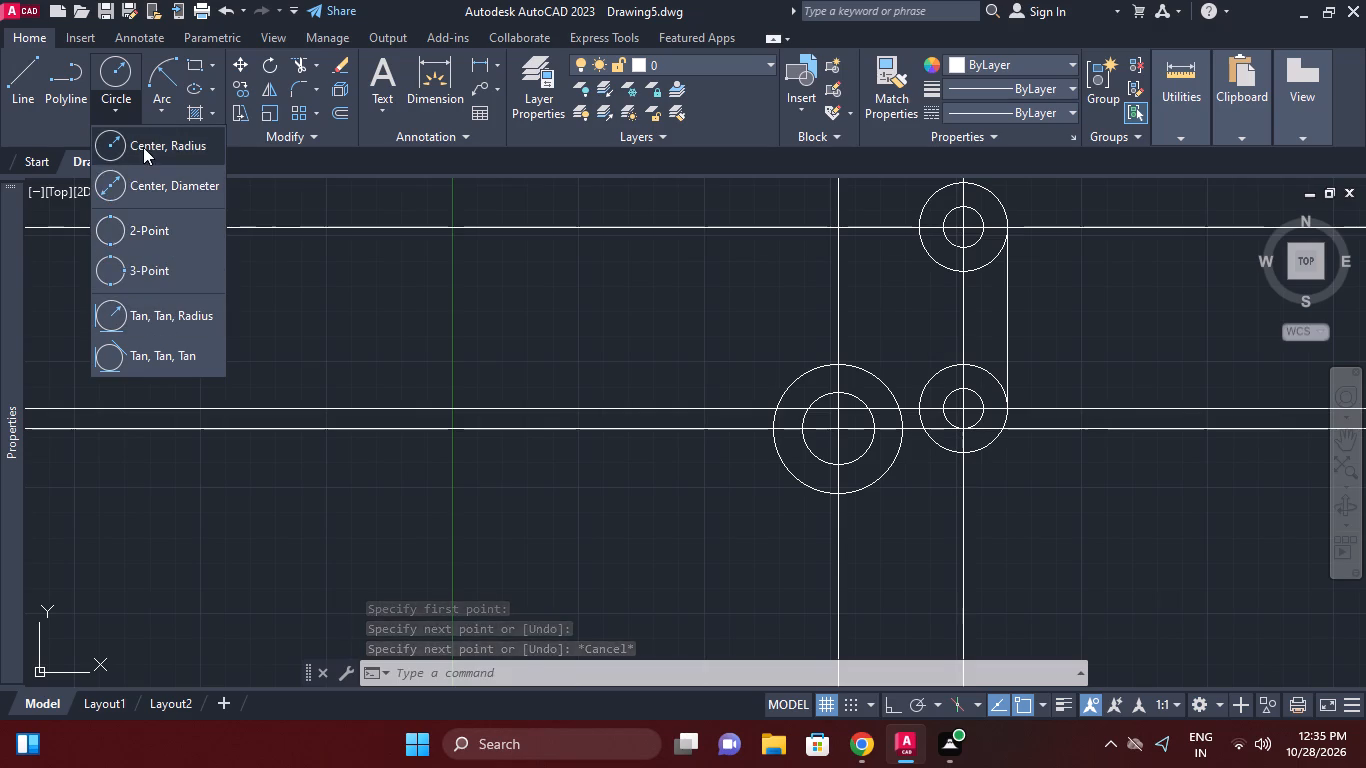
left_click(143, 147)
left_click(846, 674)
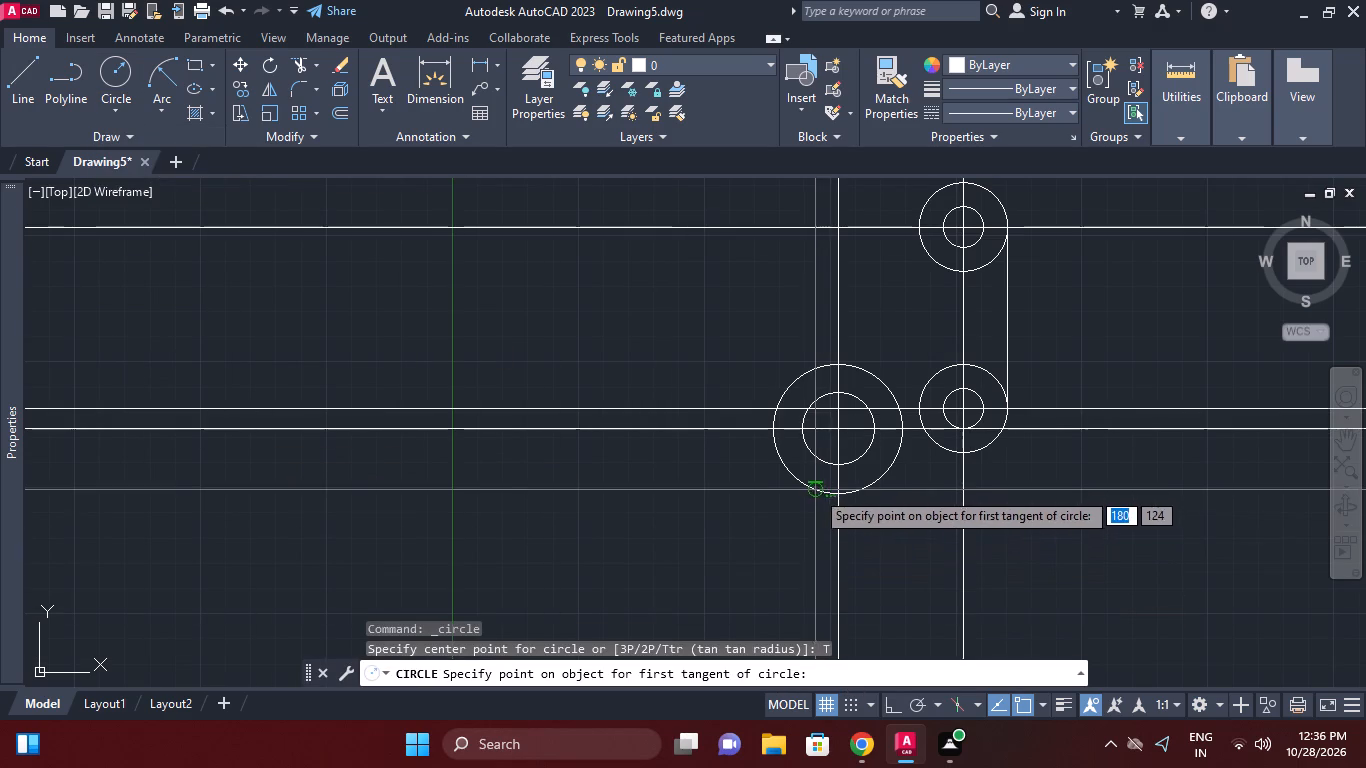
left_click(798, 487)
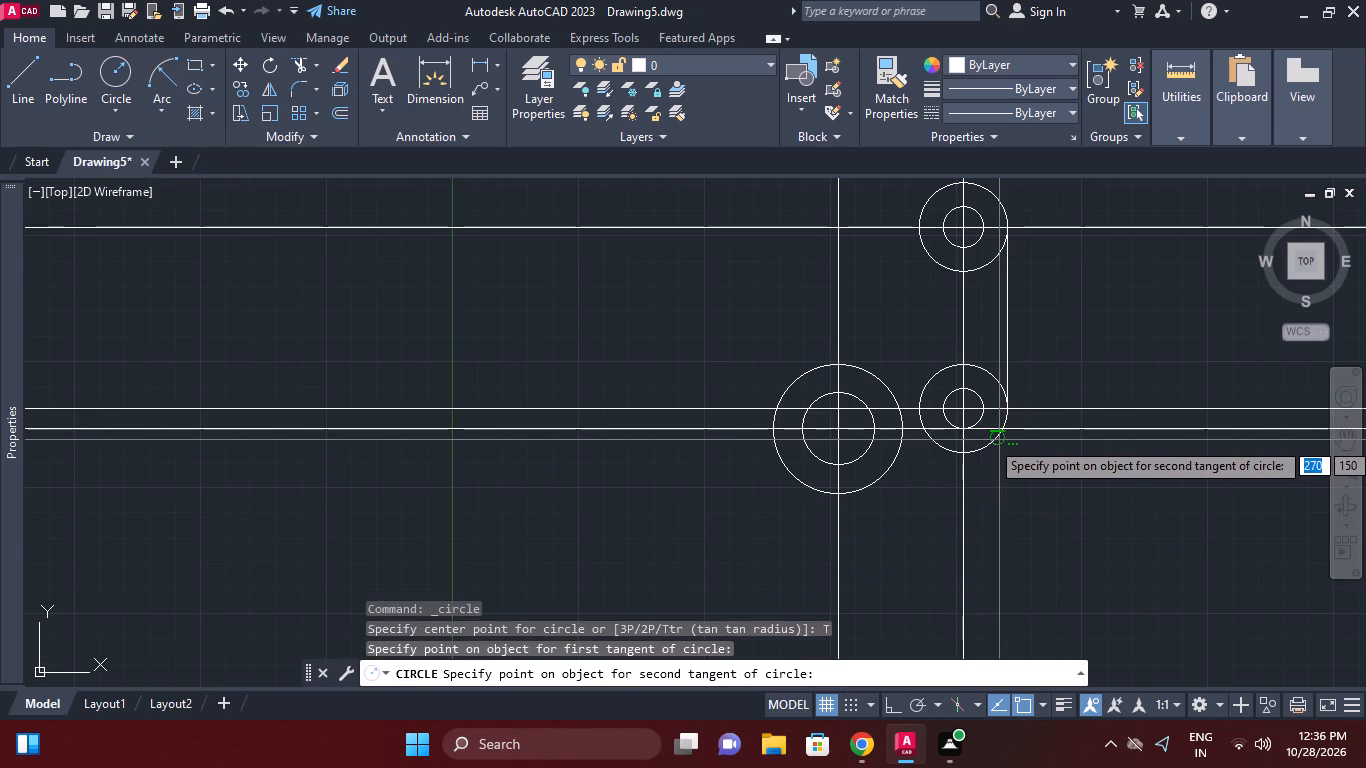
left_click(996, 442)
type("60")
key("Return")
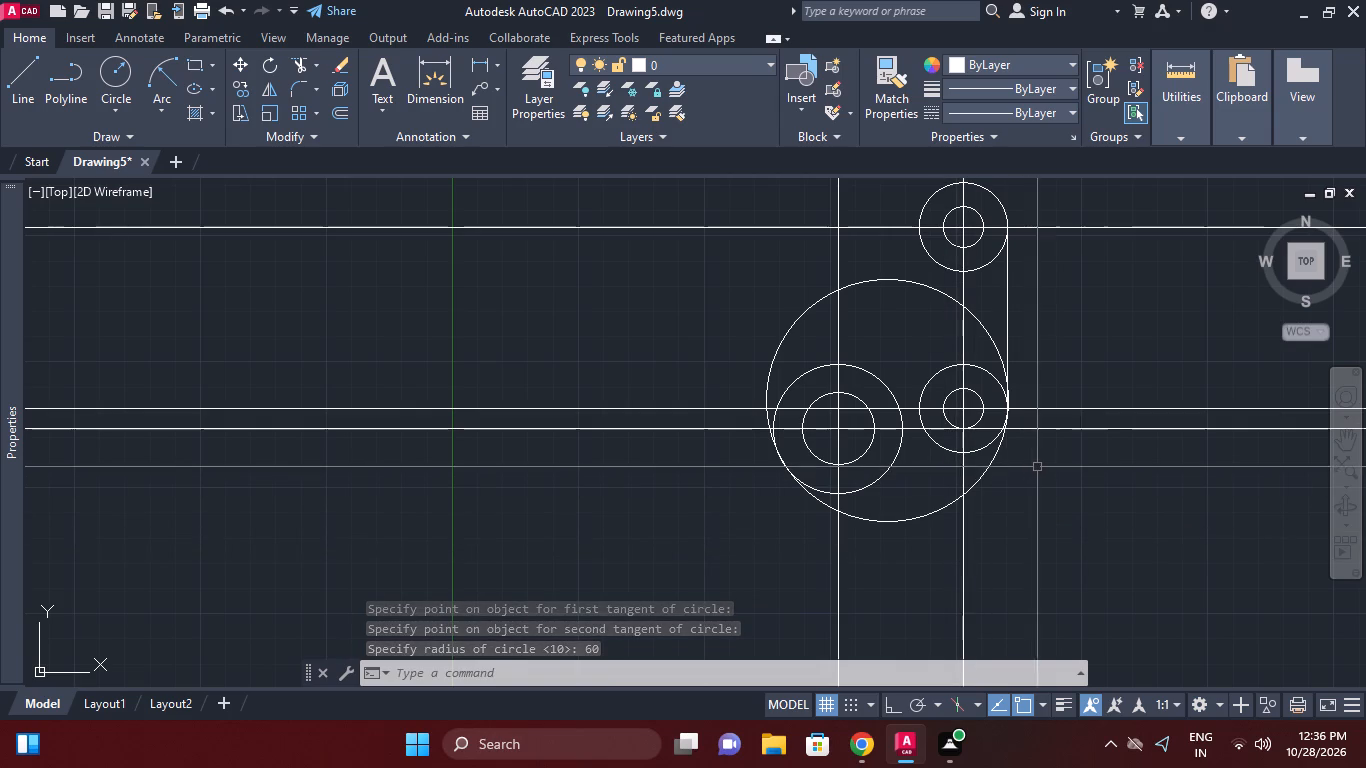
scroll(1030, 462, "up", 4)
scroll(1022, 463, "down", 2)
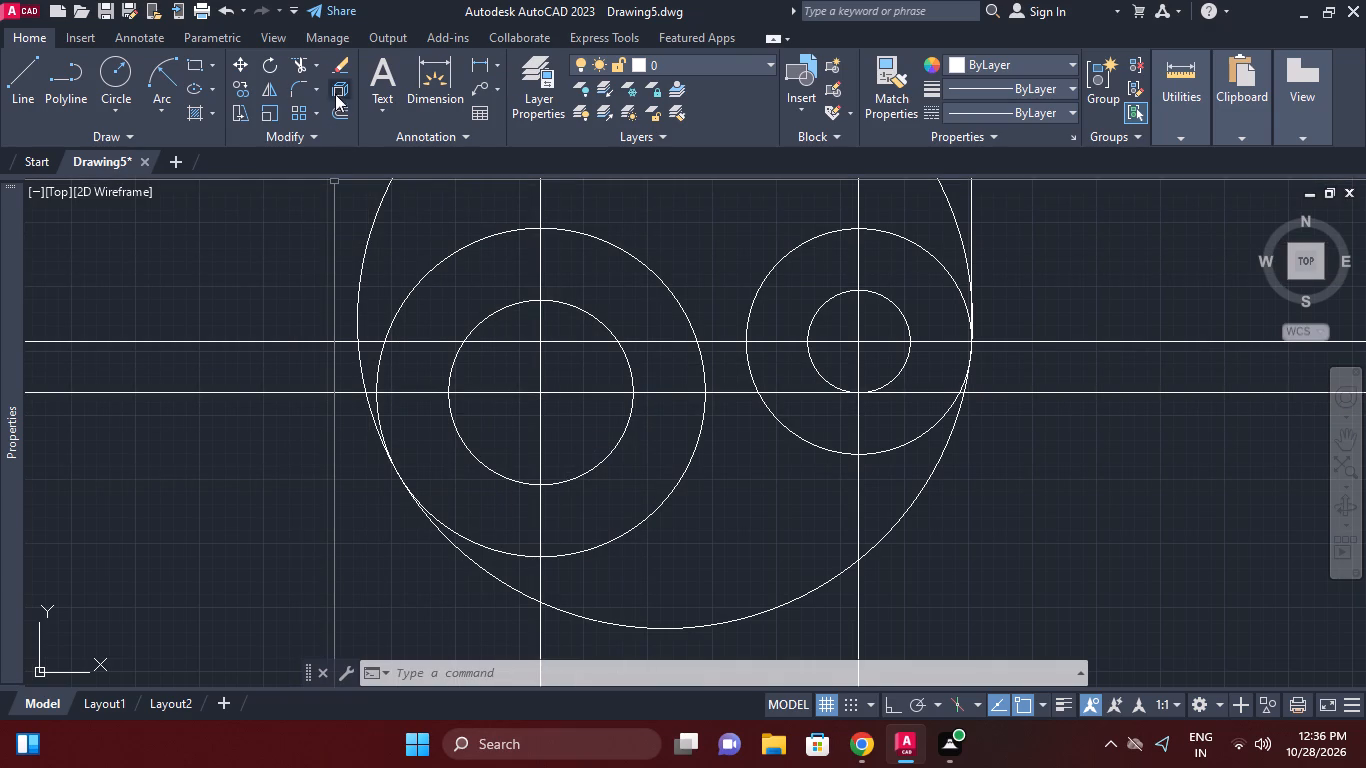
Trim the radius-60 circle beside the radius-32 circle's left side and just outside the vertical connecting line, using all objects as cutting edges.
left_click(300, 66)
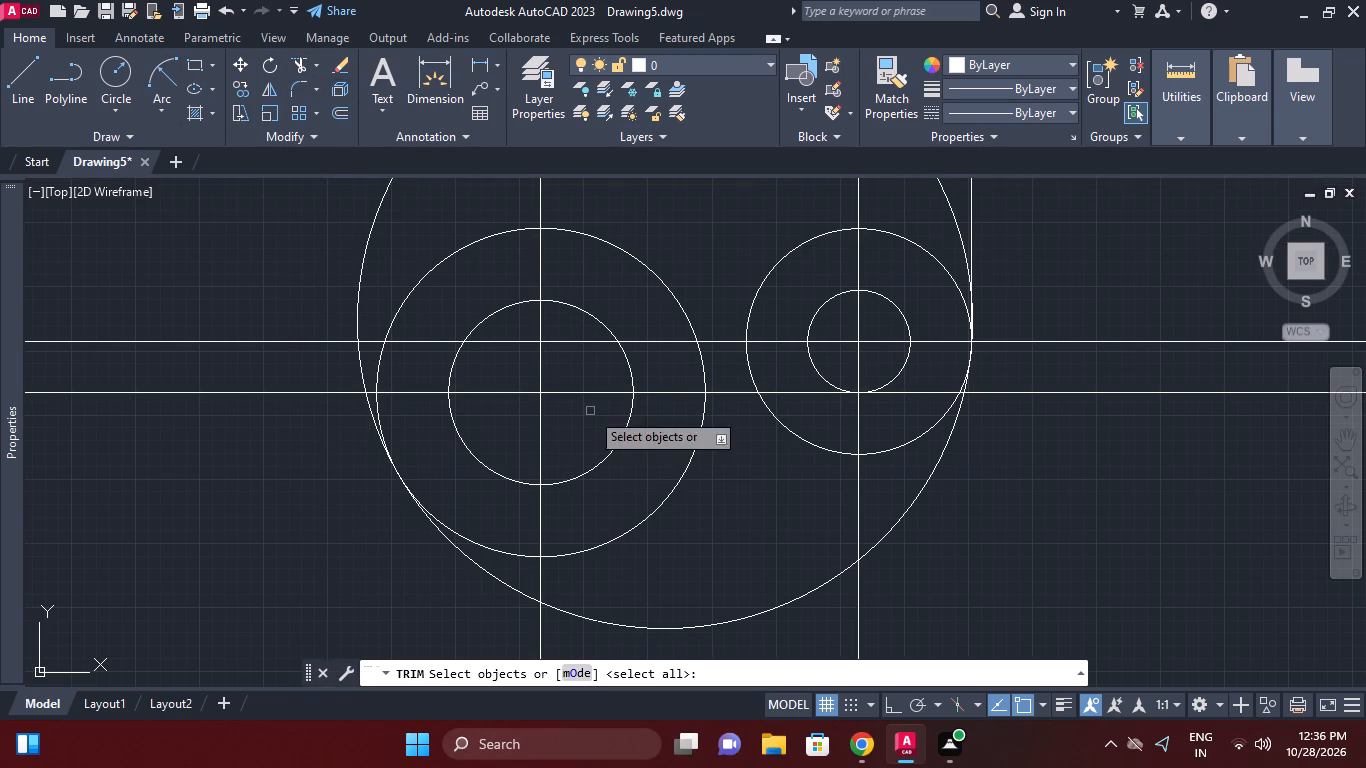
right_click(590, 411)
left_click(664, 422)
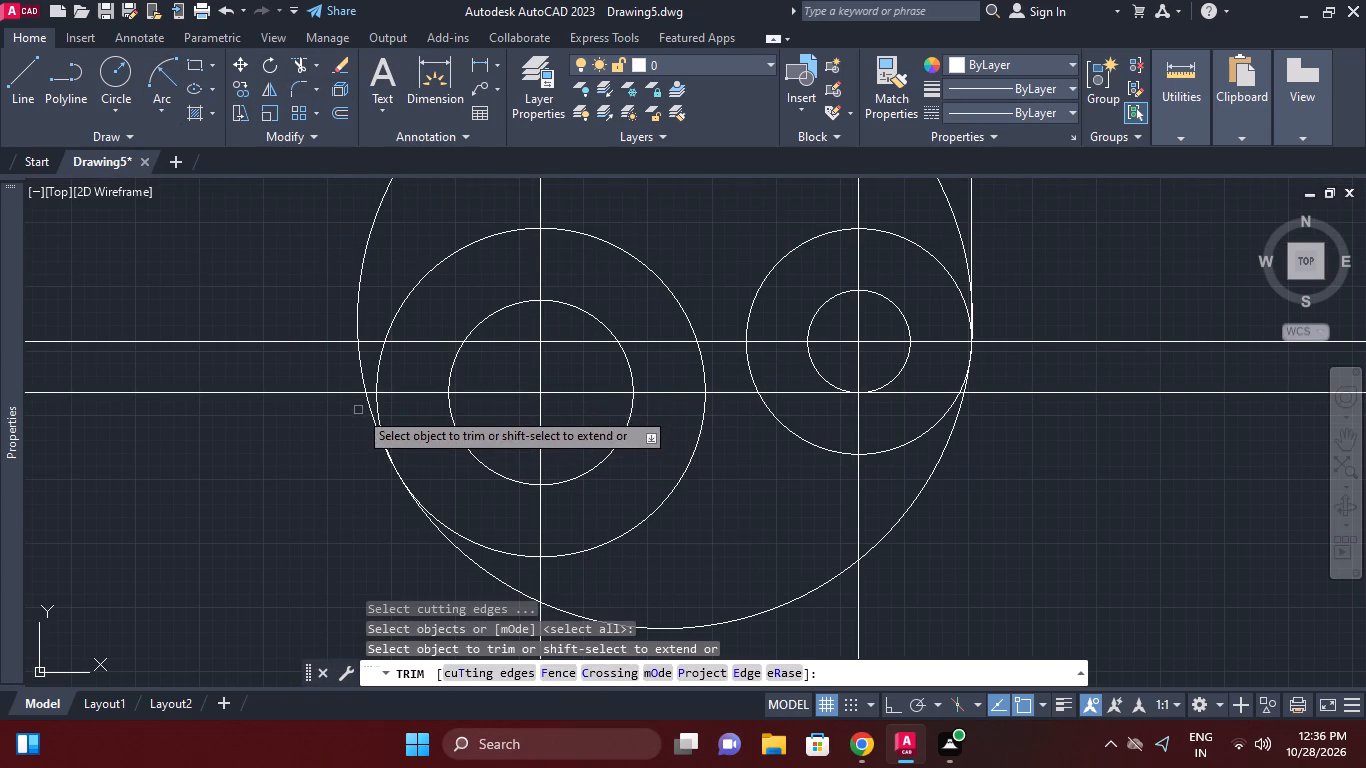
left_click(370, 406)
scroll(984, 381, "up", 3)
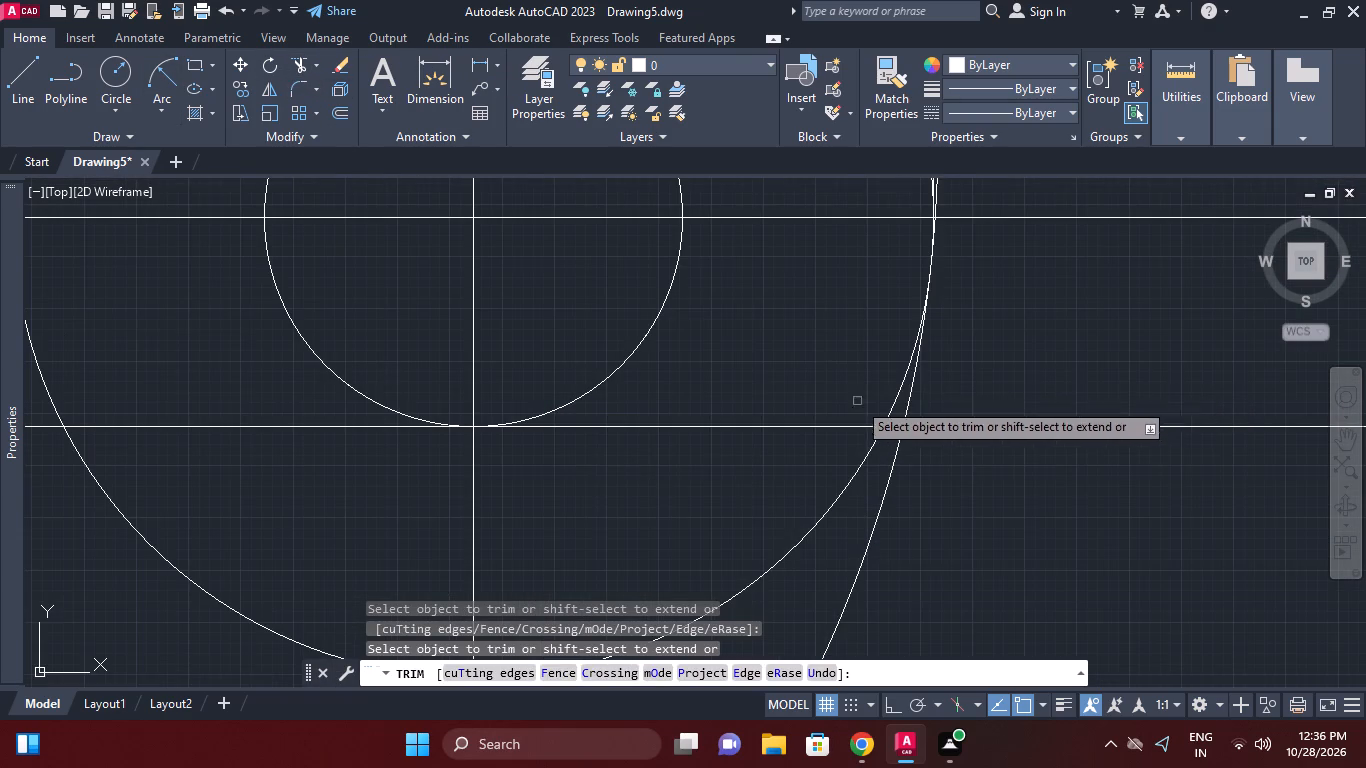
middle_click_drag(945, 216, 977, 397)
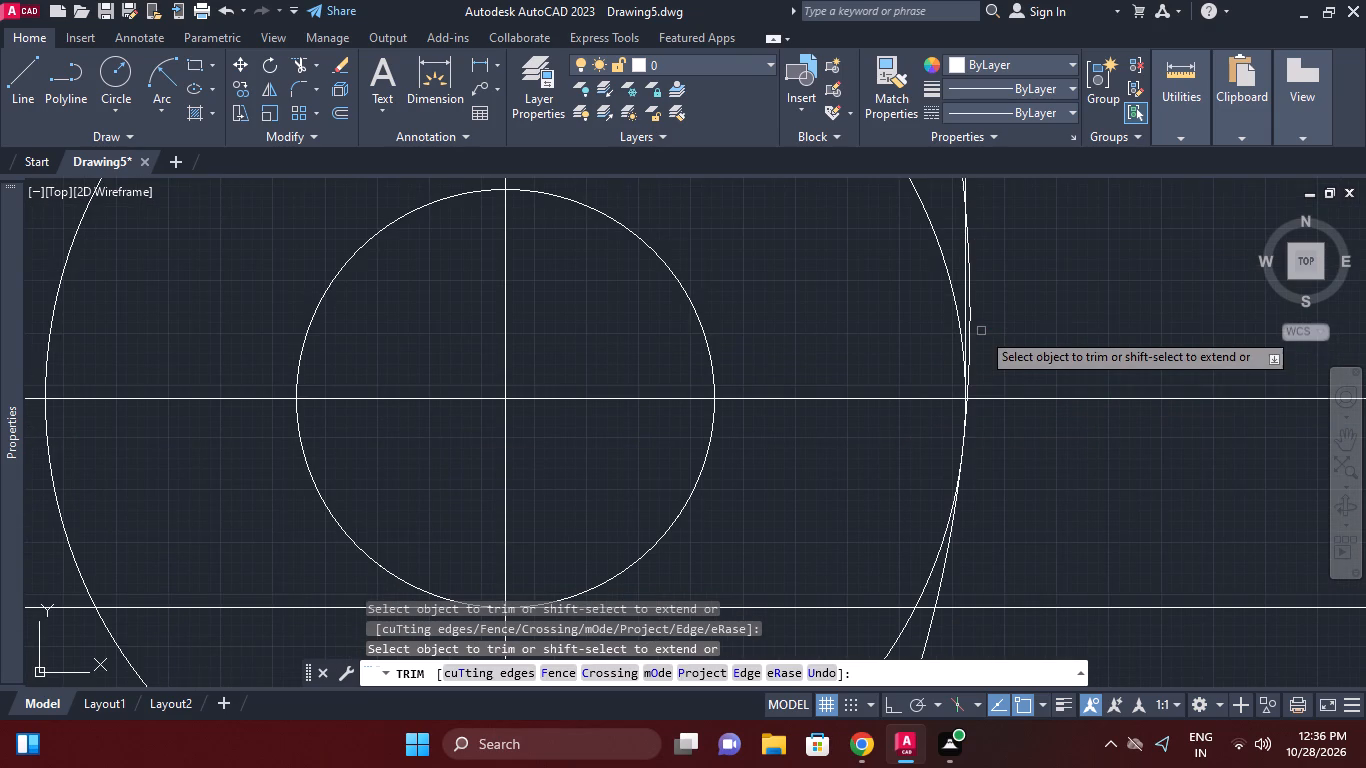
left_click(972, 316)
scroll(1013, 318, "down", 3)
right_click(1032, 359)
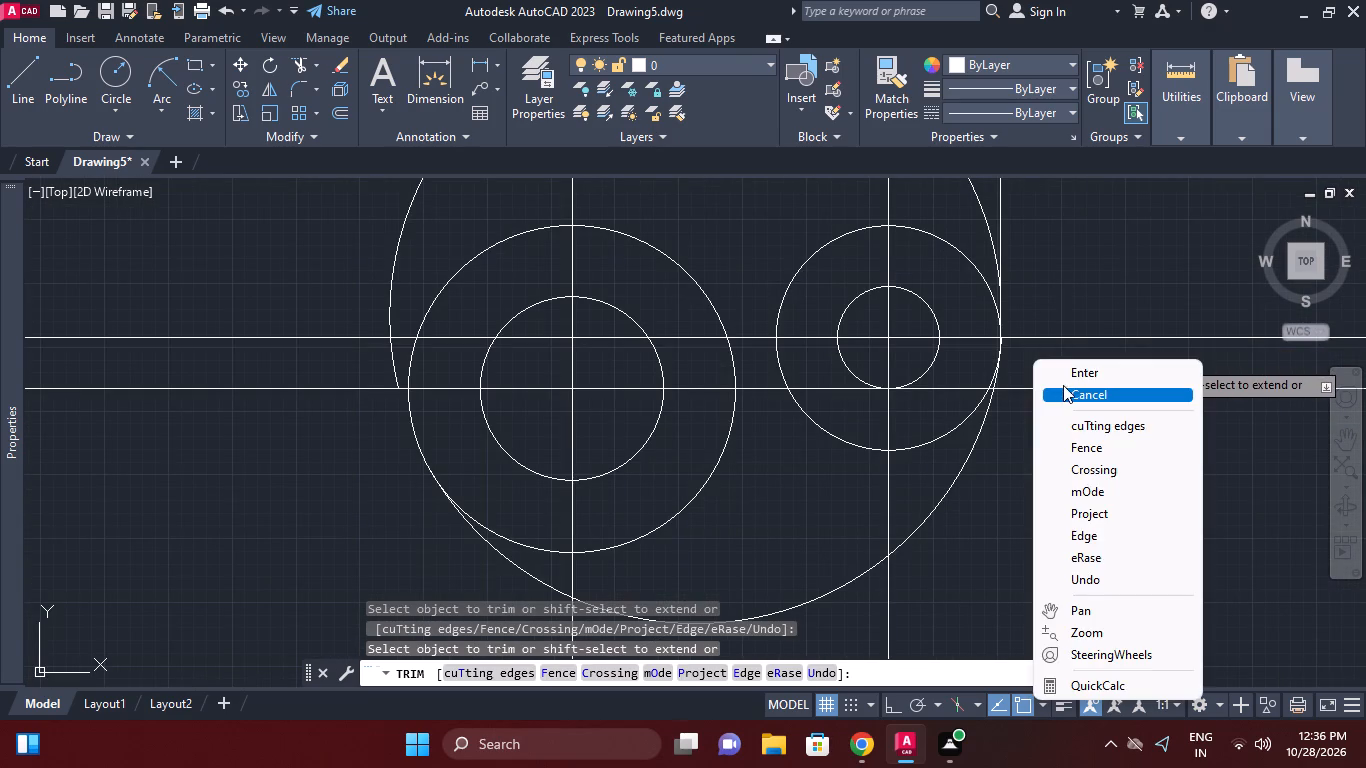
left_click(1067, 392)
Erase the leftover upper arc of the radius-60 circle, keeping the lower arc between the two tangent circles.
middle_click_drag(499, 400, 547, 492)
scroll(539, 482, "down", 2)
left_click(535, 380)
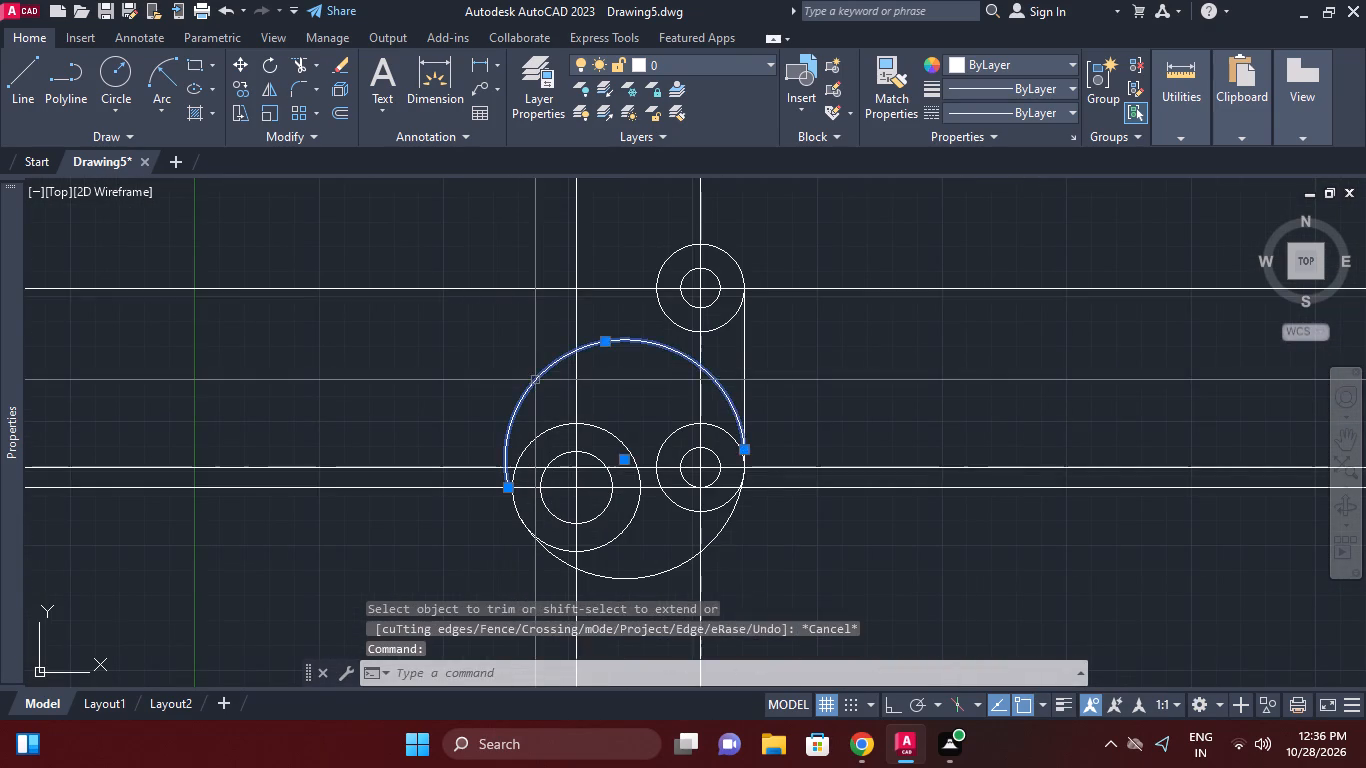
right_click(532, 380)
left_click(603, 333)
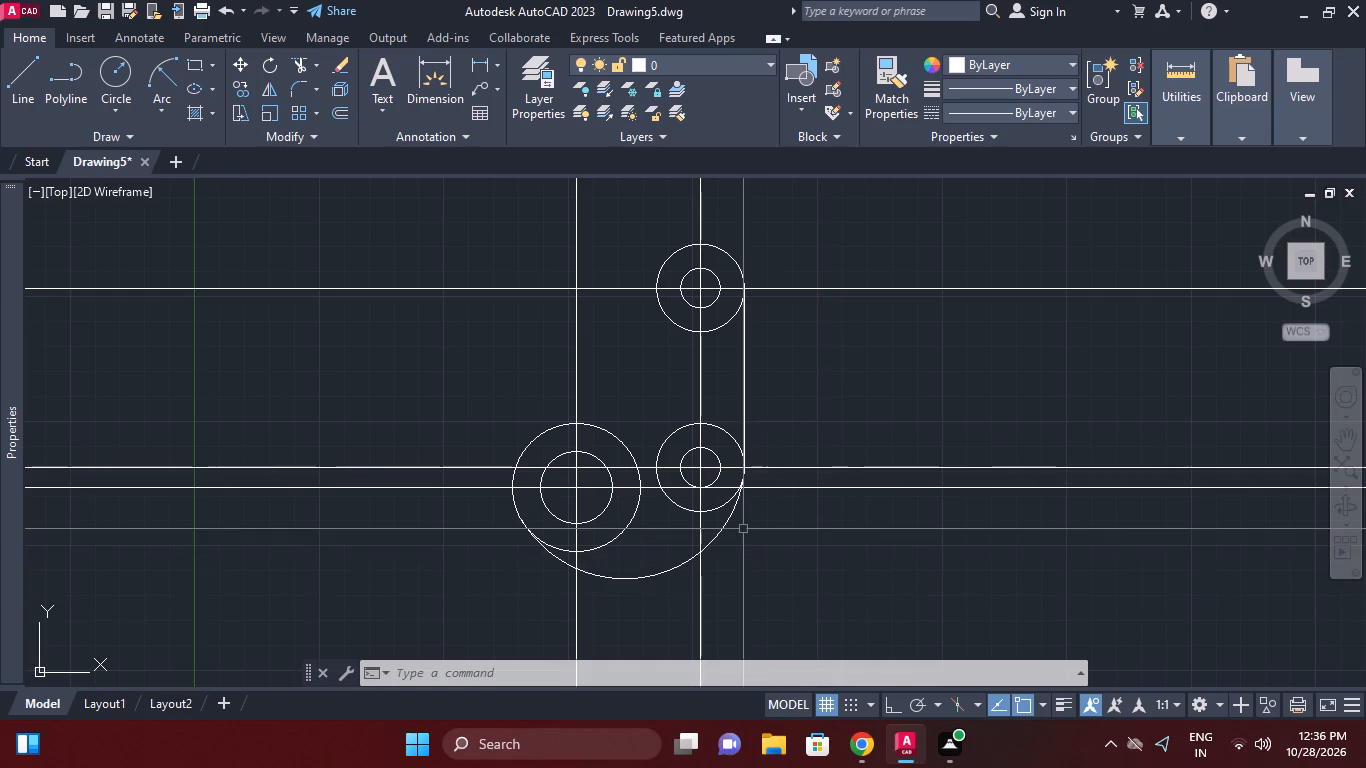
Offset the uppermost horizontal construction line upward by 65.
middle_click(795, 574)
type("o 65")
key("Return")
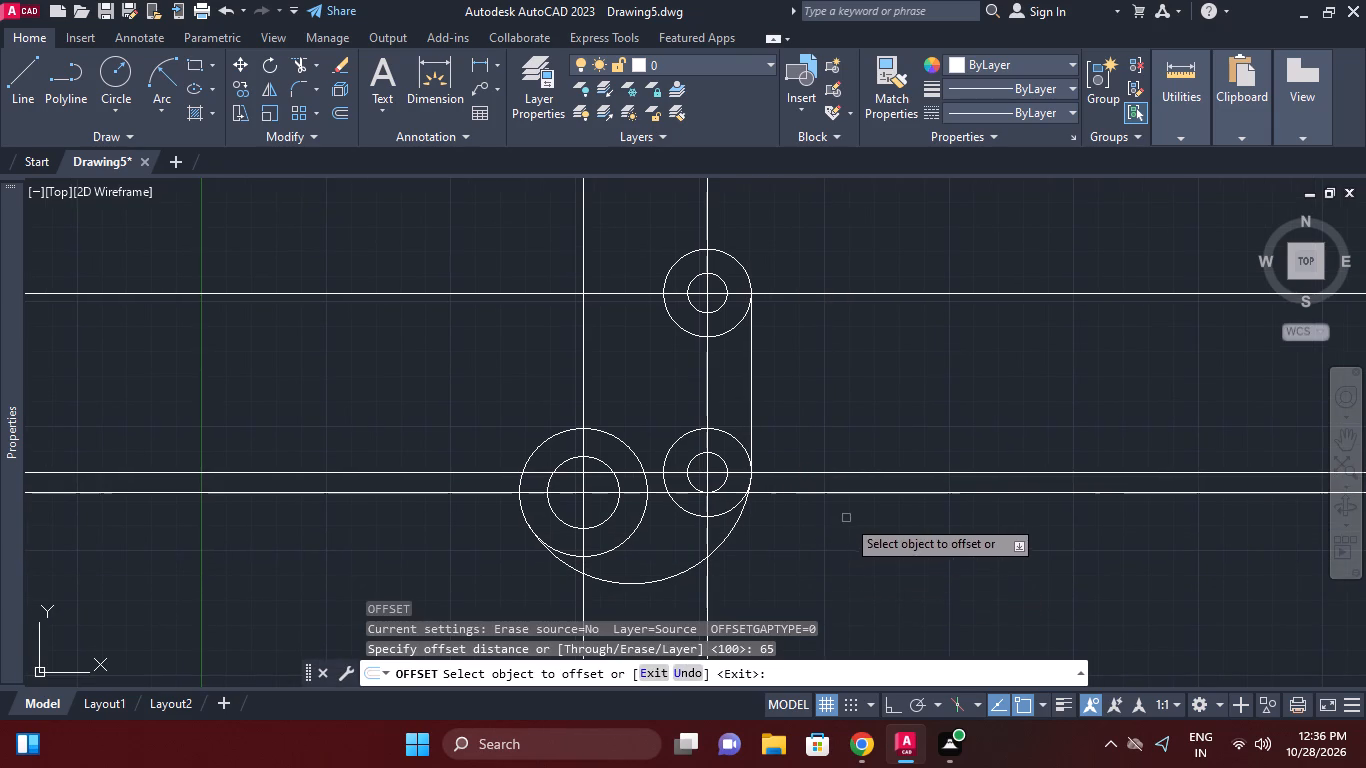
scroll(875, 493, "down", 1)
middle_click(876, 455)
left_click(871, 371)
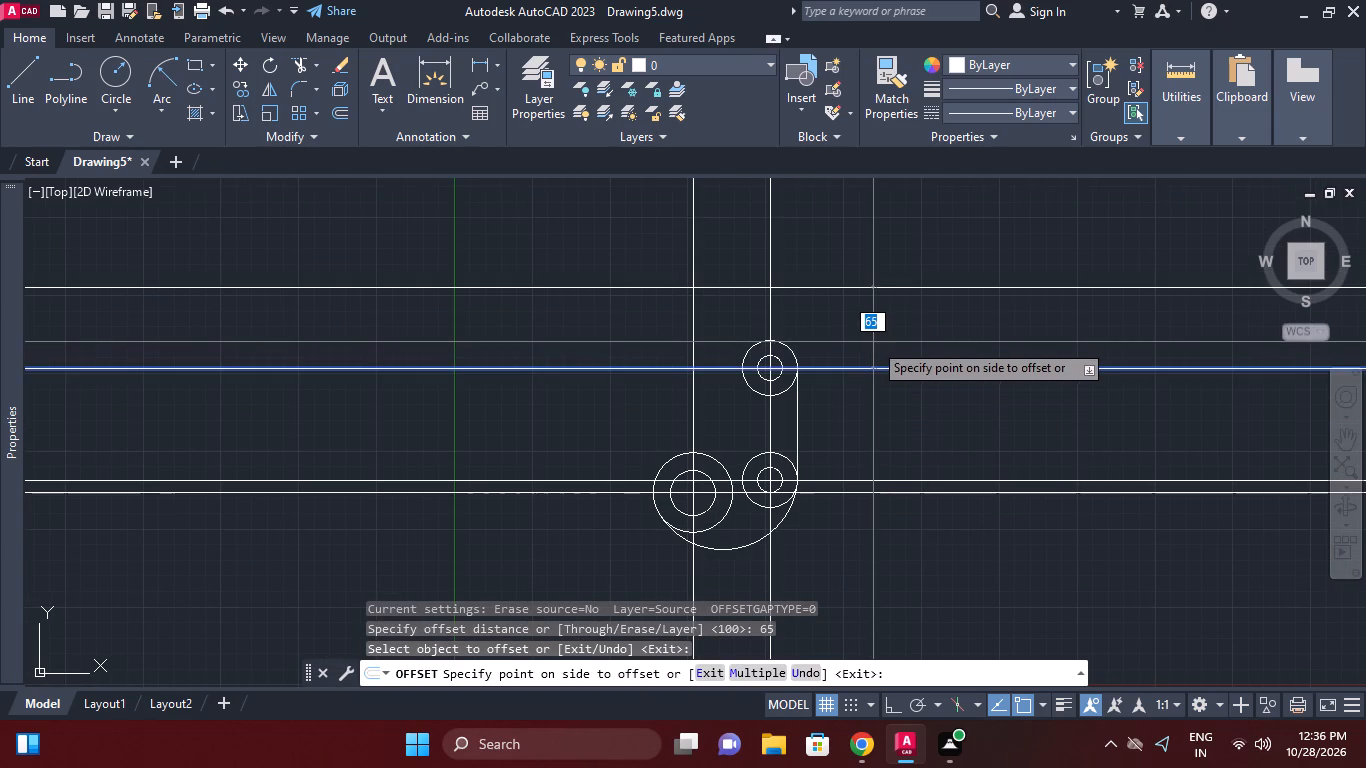
left_click(877, 334)
right_click(889, 329)
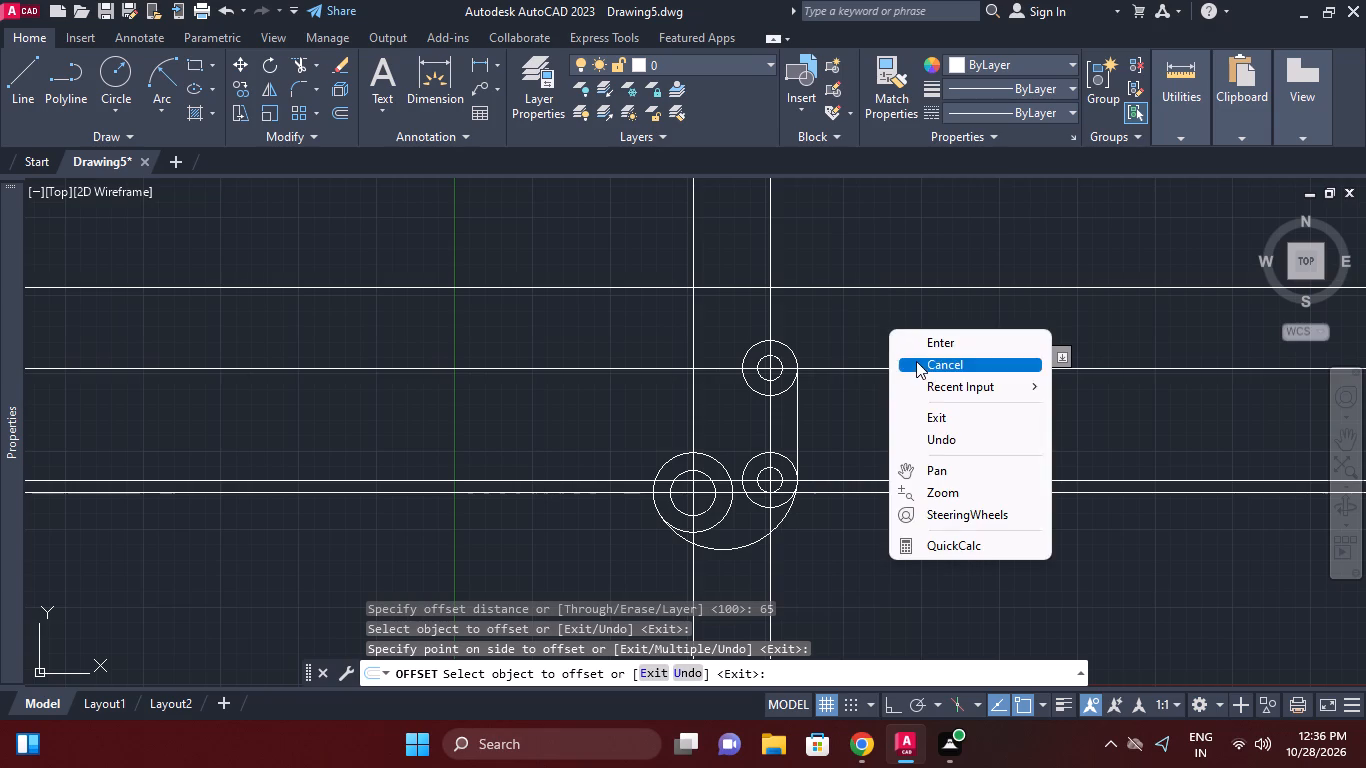
left_click(917, 366)
Draw a circle of radius 18 where the new top horizontal construction line meets the left vertical construction line.
left_click(117, 66)
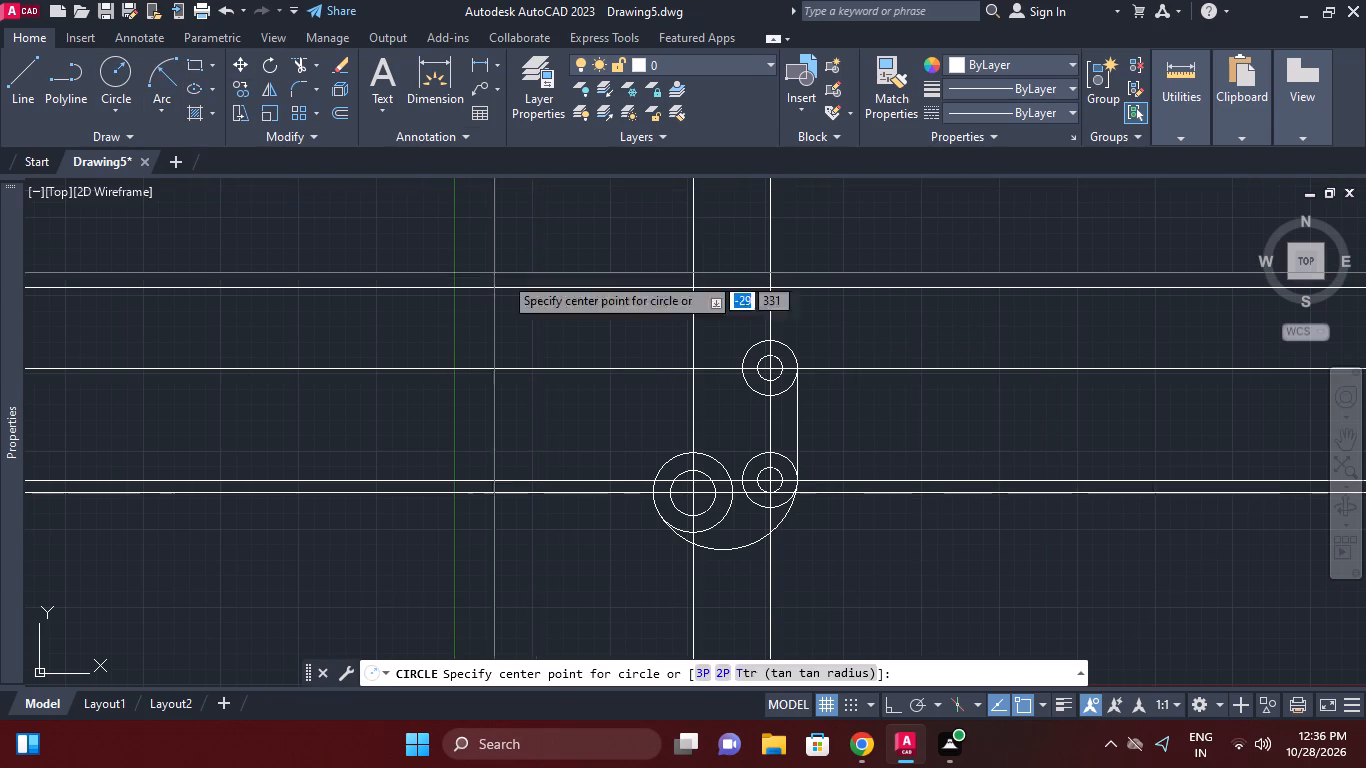
left_click(688, 286)
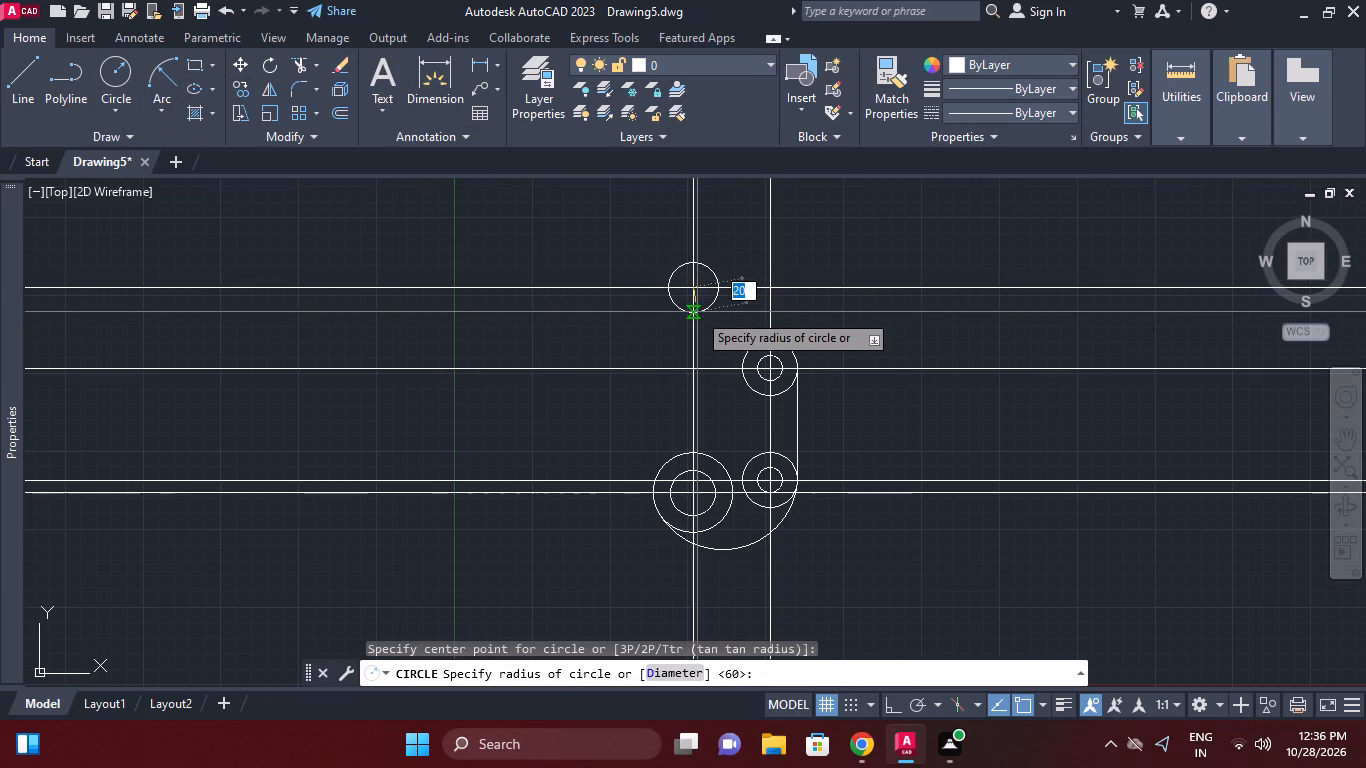
type("18")
key("Return")
Draw a concentric circle of radius 32 around the top radius-18 circle.
key("Return")
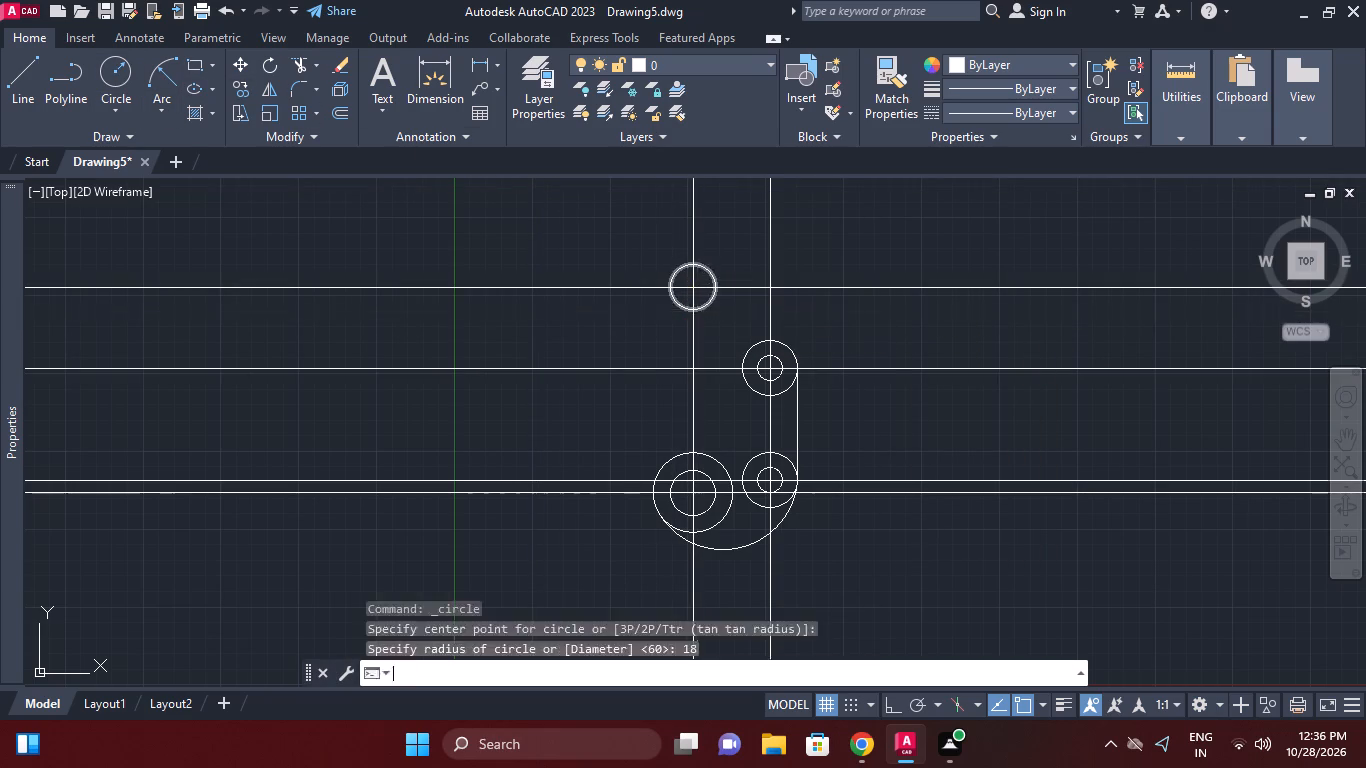
left_click(696, 288)
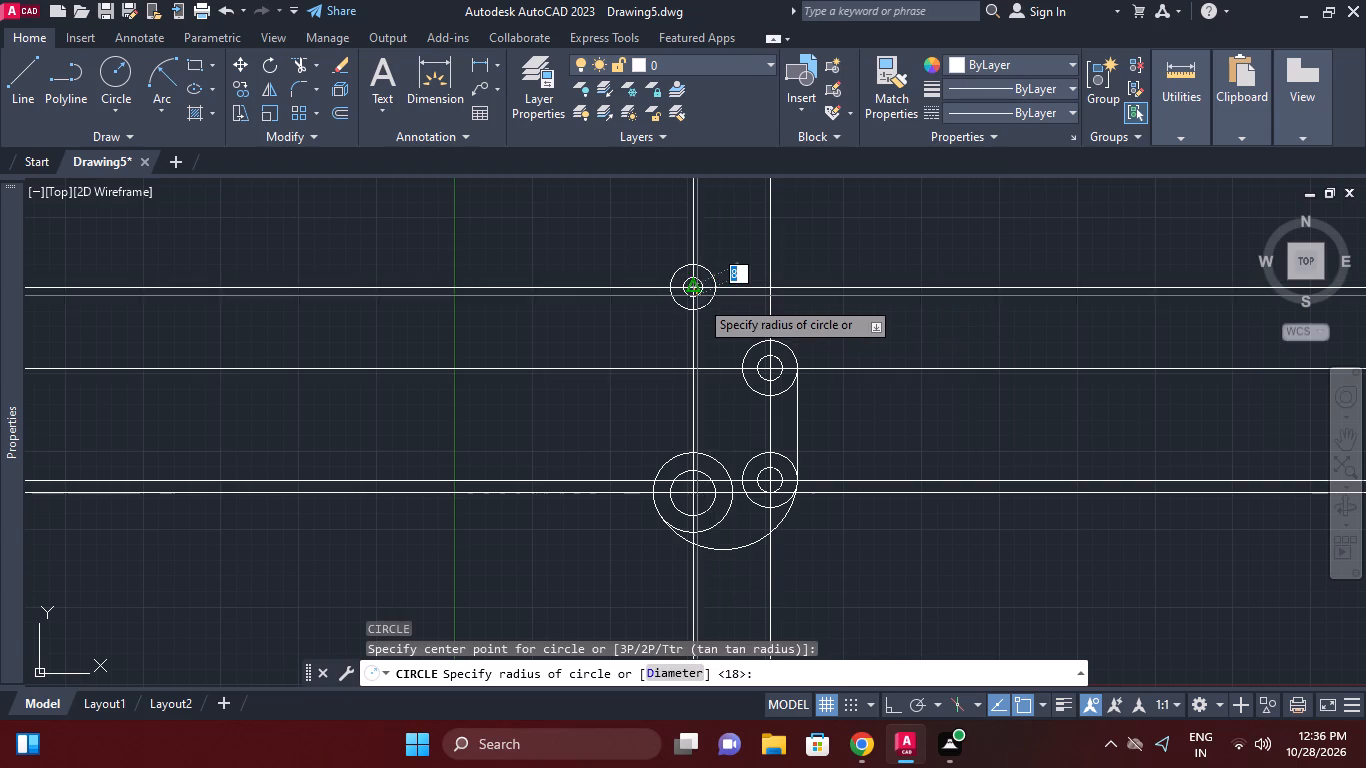
type("32")
key("Return")
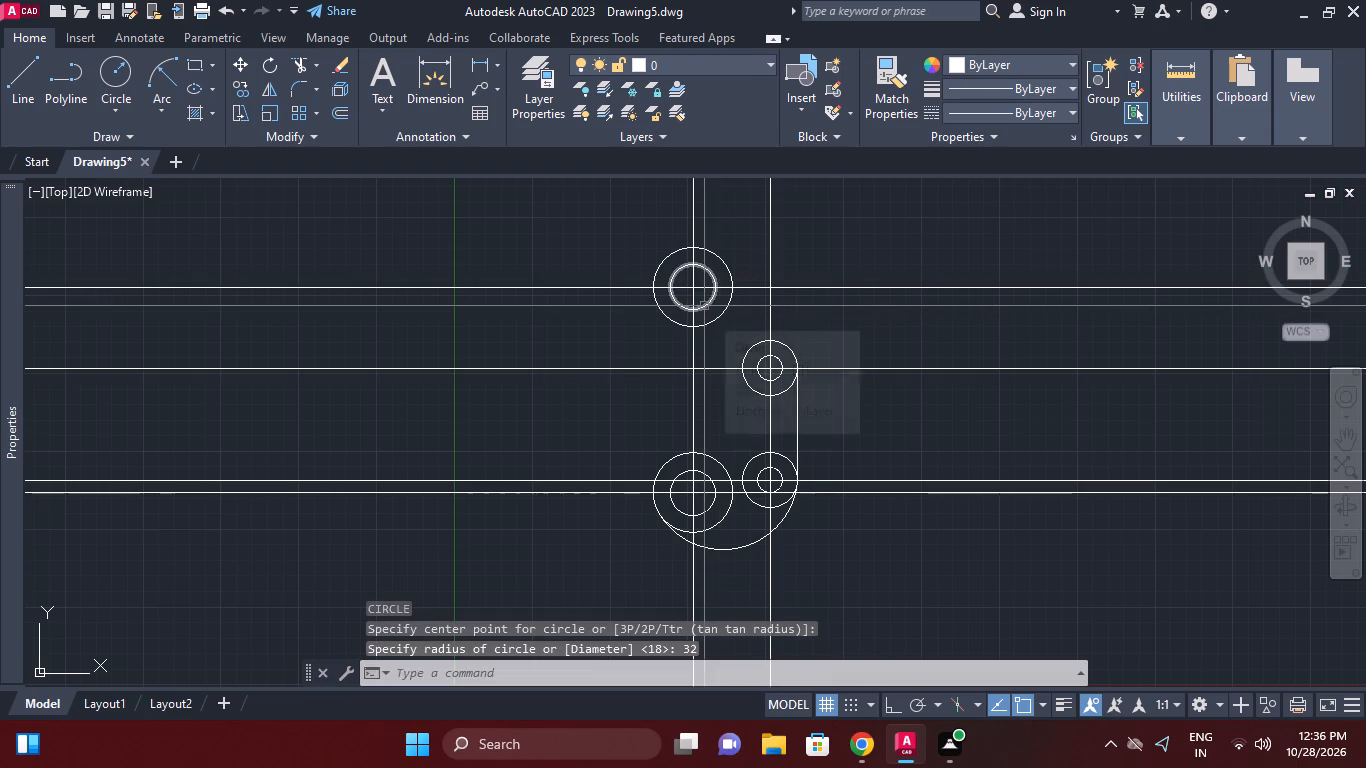
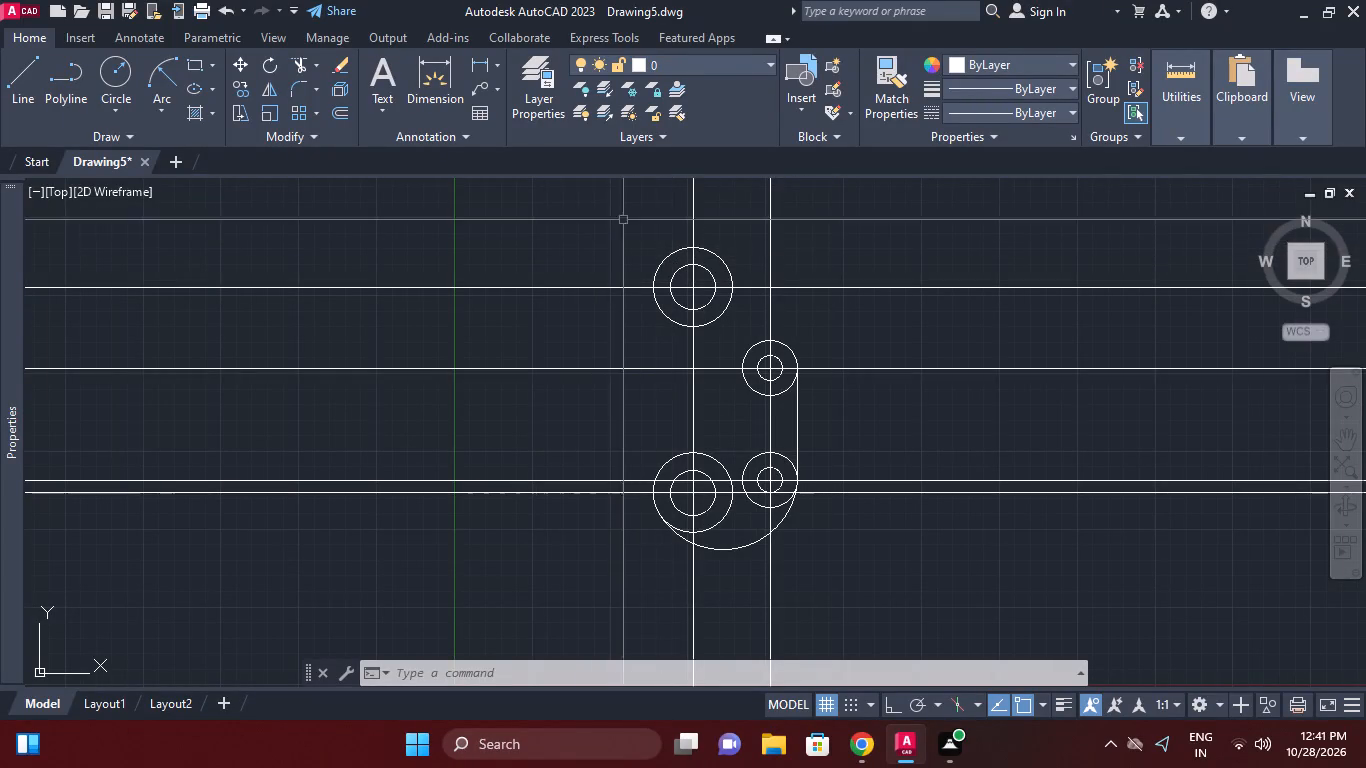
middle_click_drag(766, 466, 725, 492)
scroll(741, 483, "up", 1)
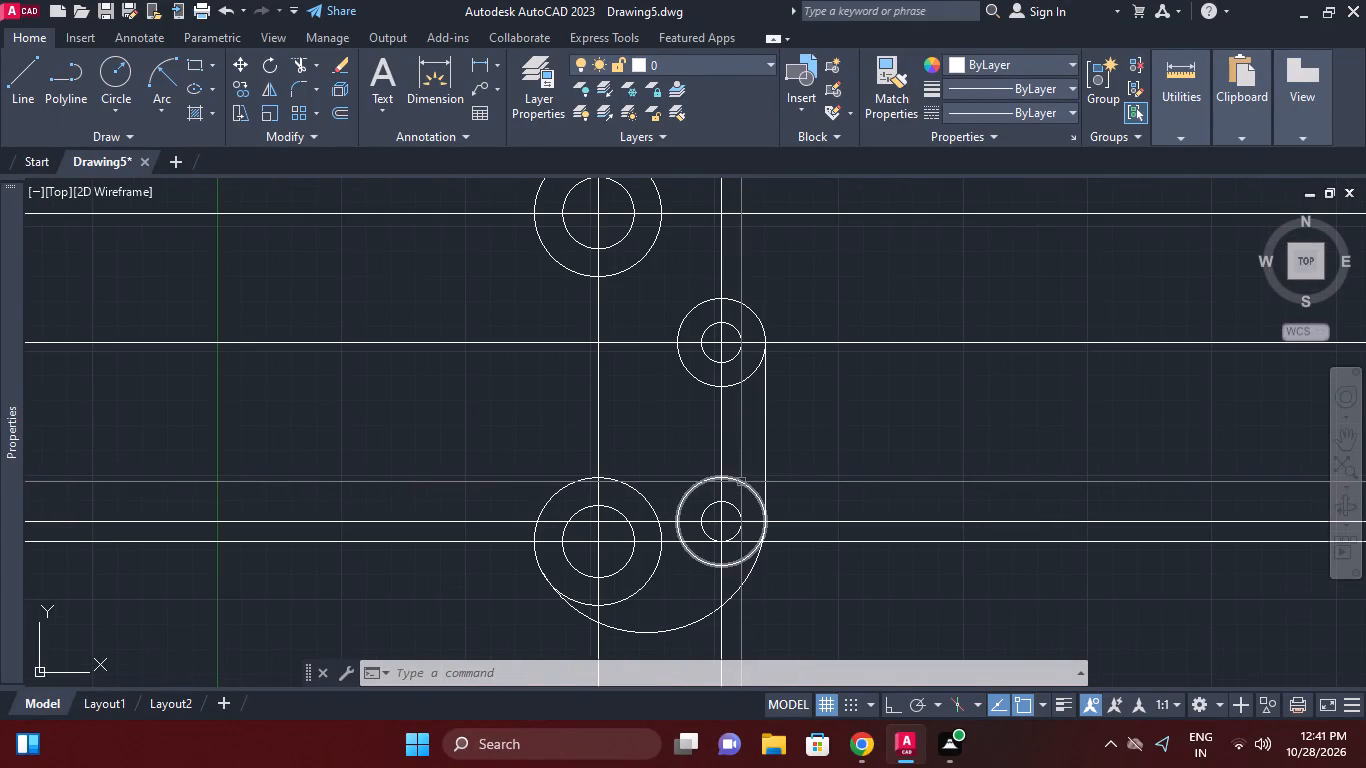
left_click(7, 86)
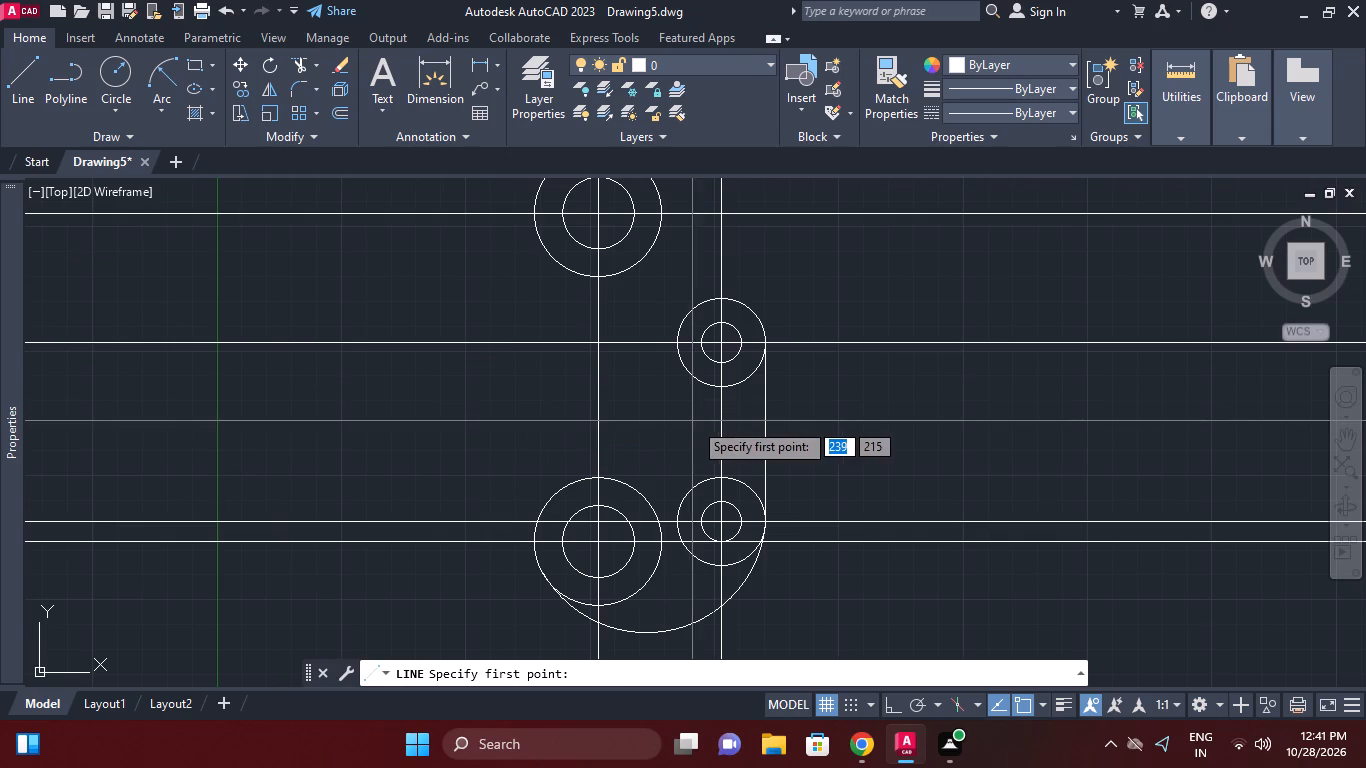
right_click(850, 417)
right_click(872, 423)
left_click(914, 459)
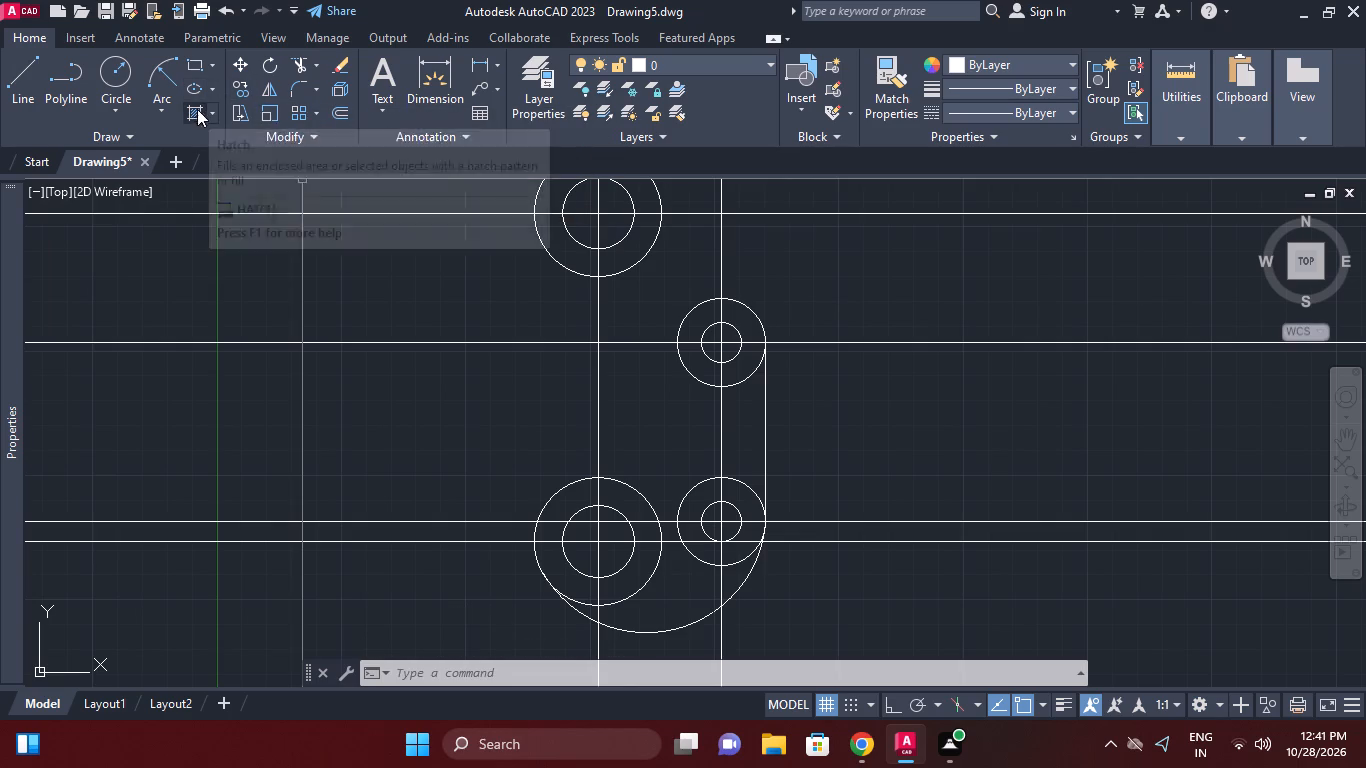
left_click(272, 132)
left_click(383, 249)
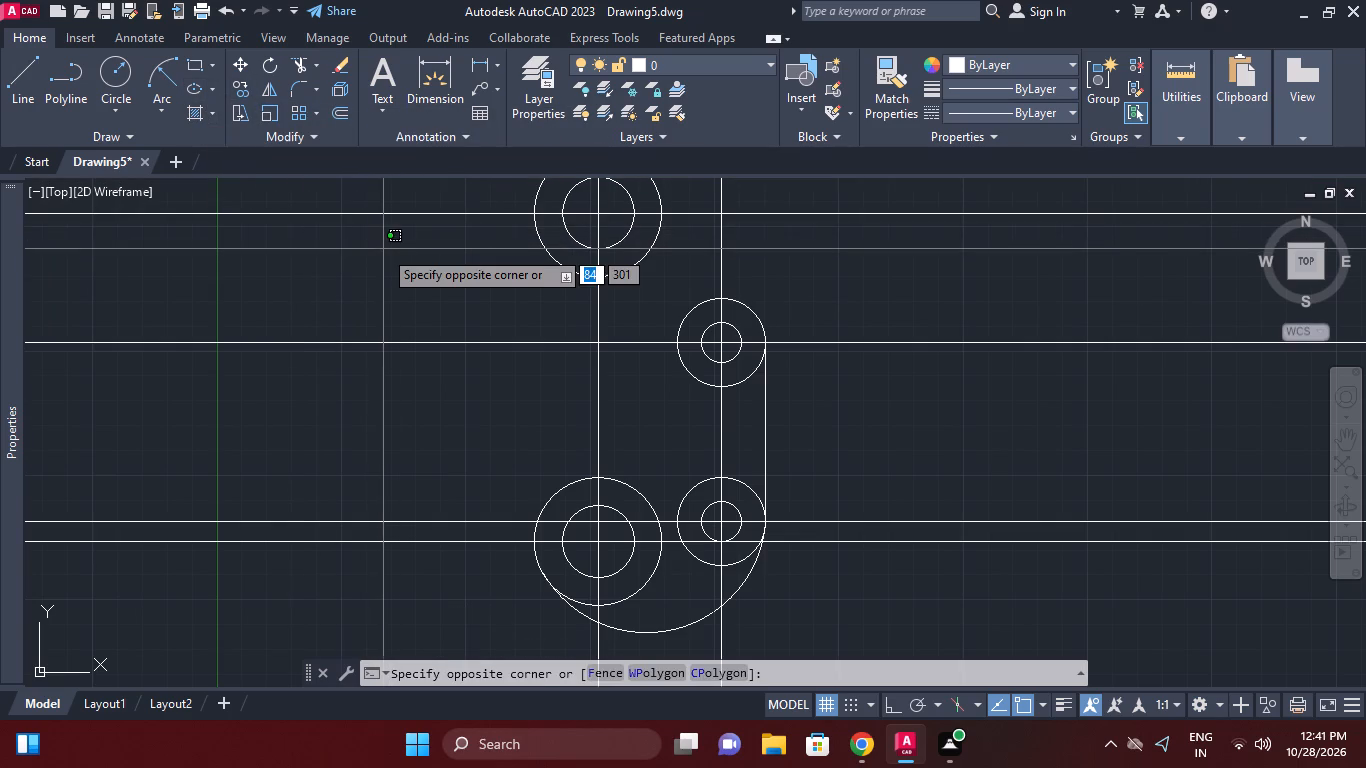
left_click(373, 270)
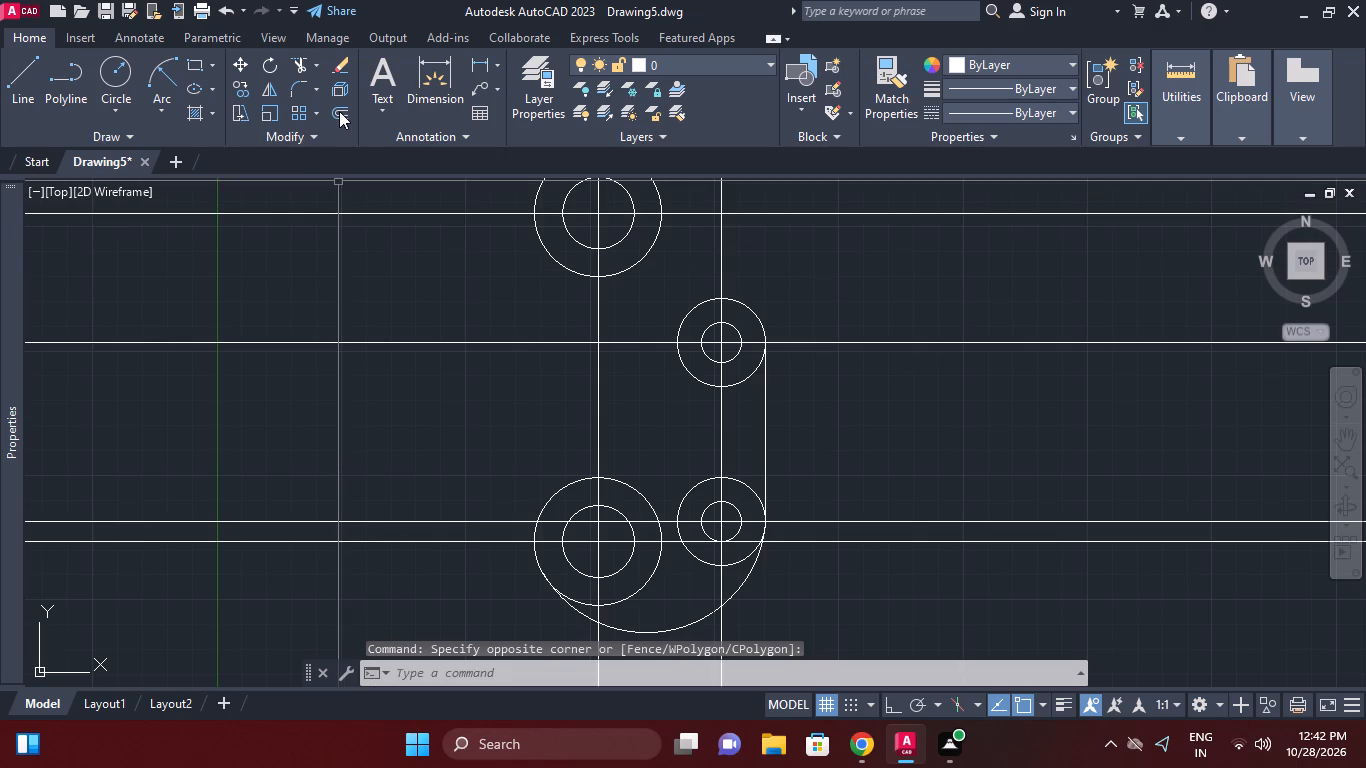
Offset the vertical line joining the two right-hand circle pairs by 44 toward the left.
left_click(339, 111)
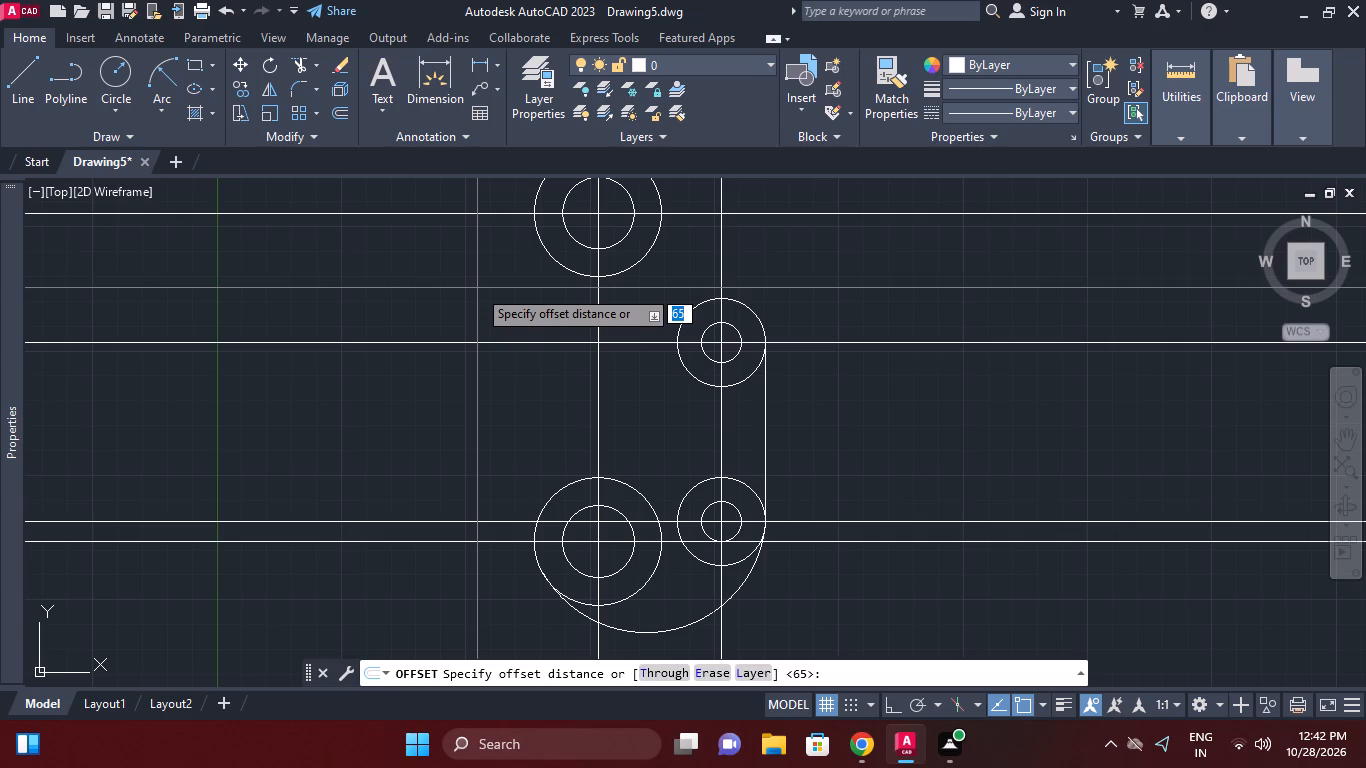
type("44")
key("Return")
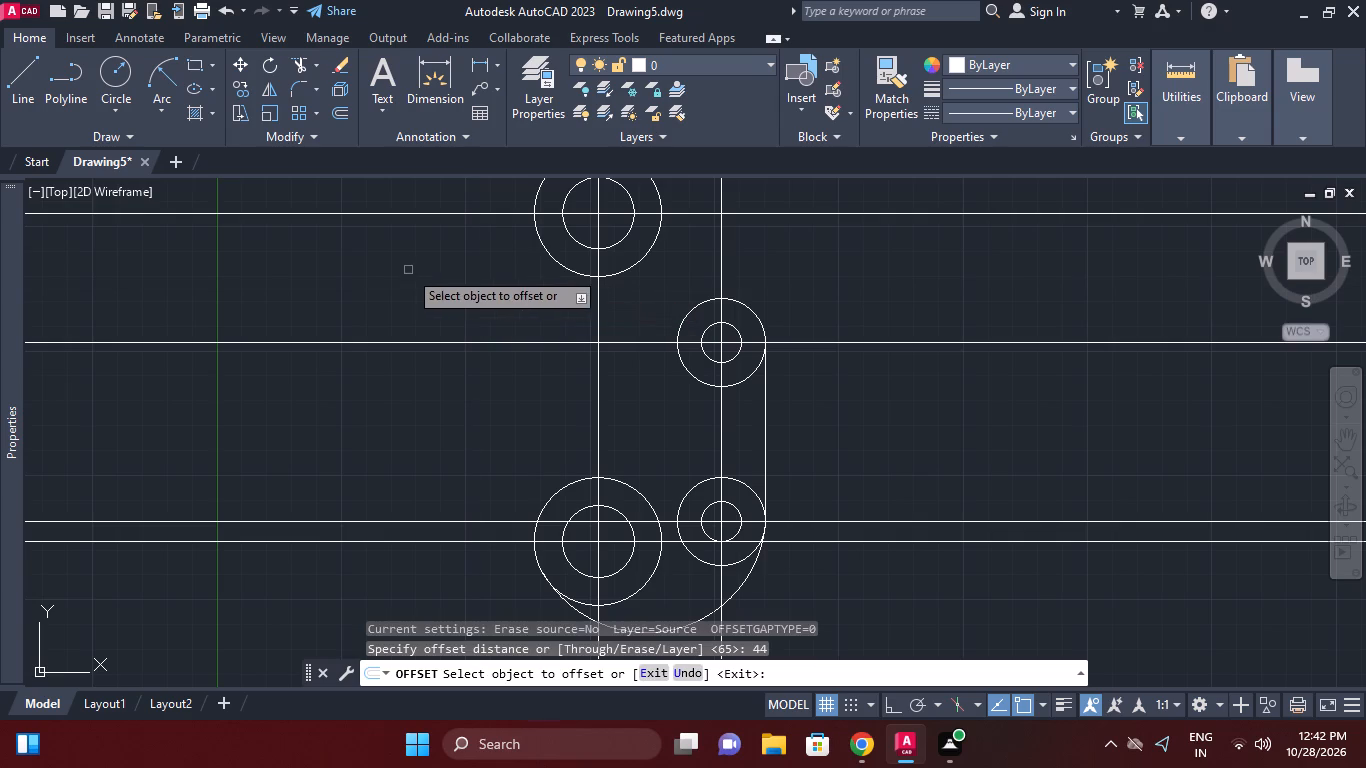
left_click(769, 416)
left_click(707, 405)
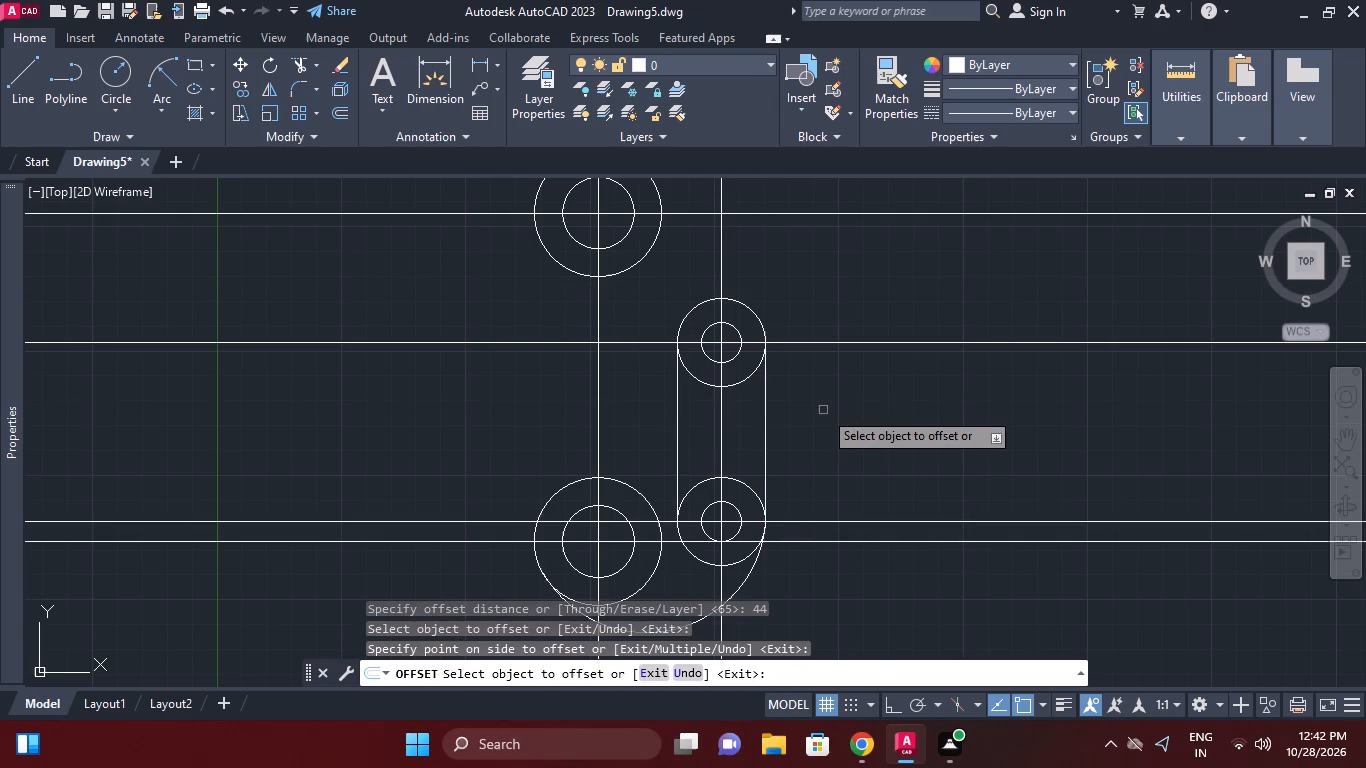
right_click(873, 403)
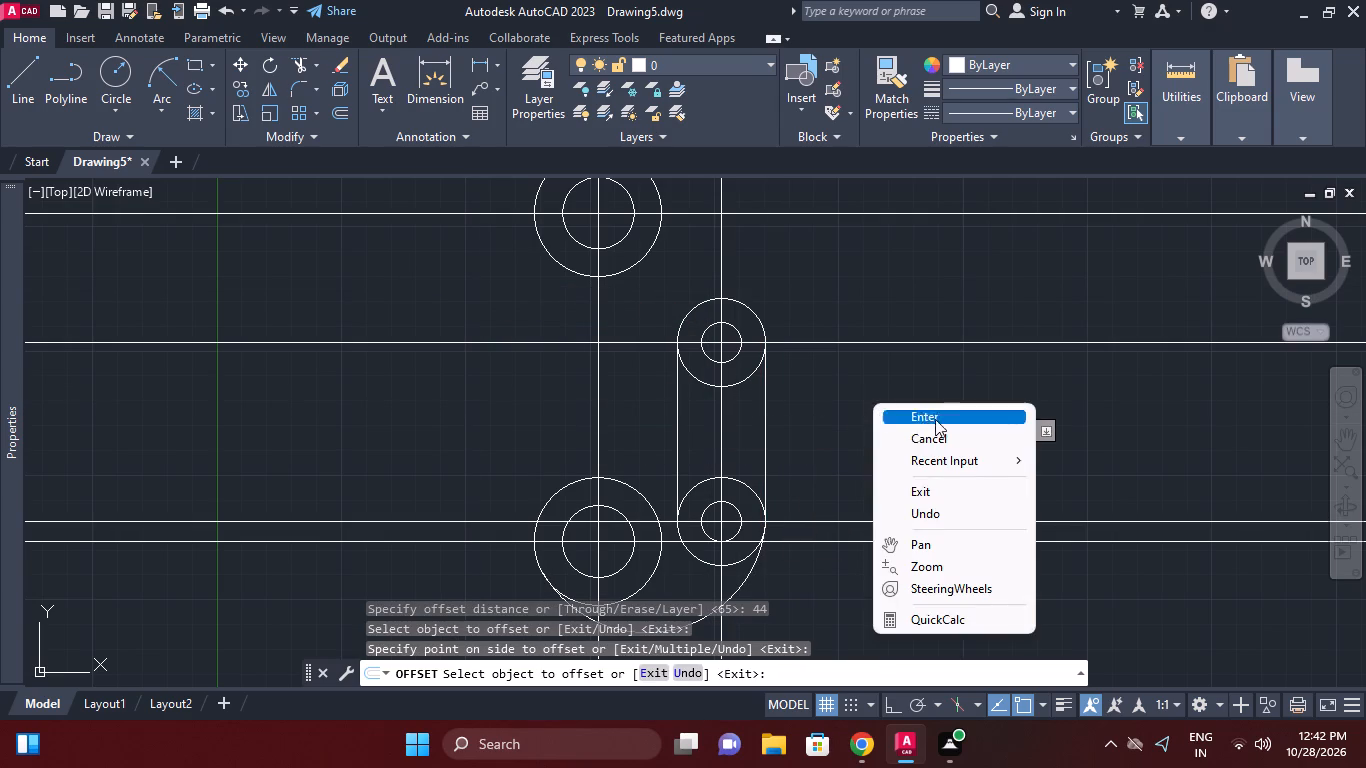
left_click(922, 445)
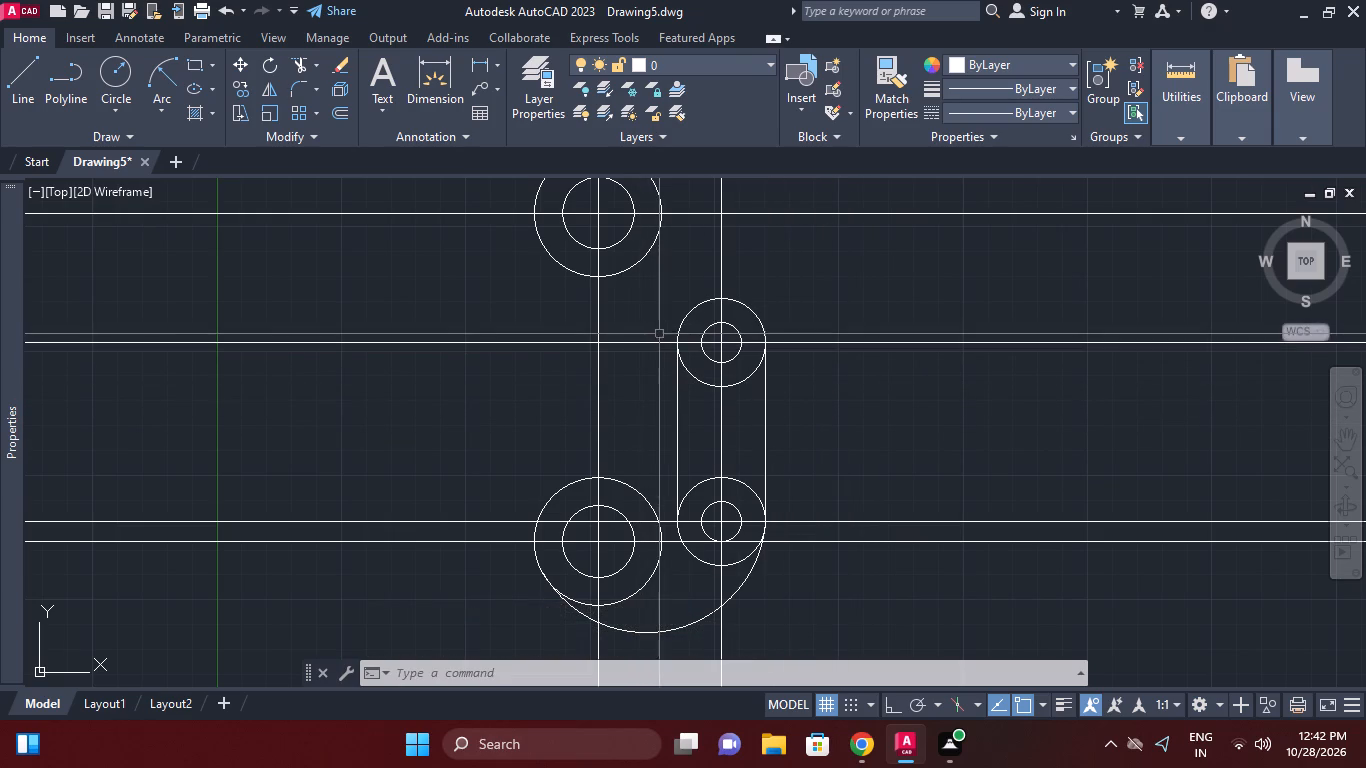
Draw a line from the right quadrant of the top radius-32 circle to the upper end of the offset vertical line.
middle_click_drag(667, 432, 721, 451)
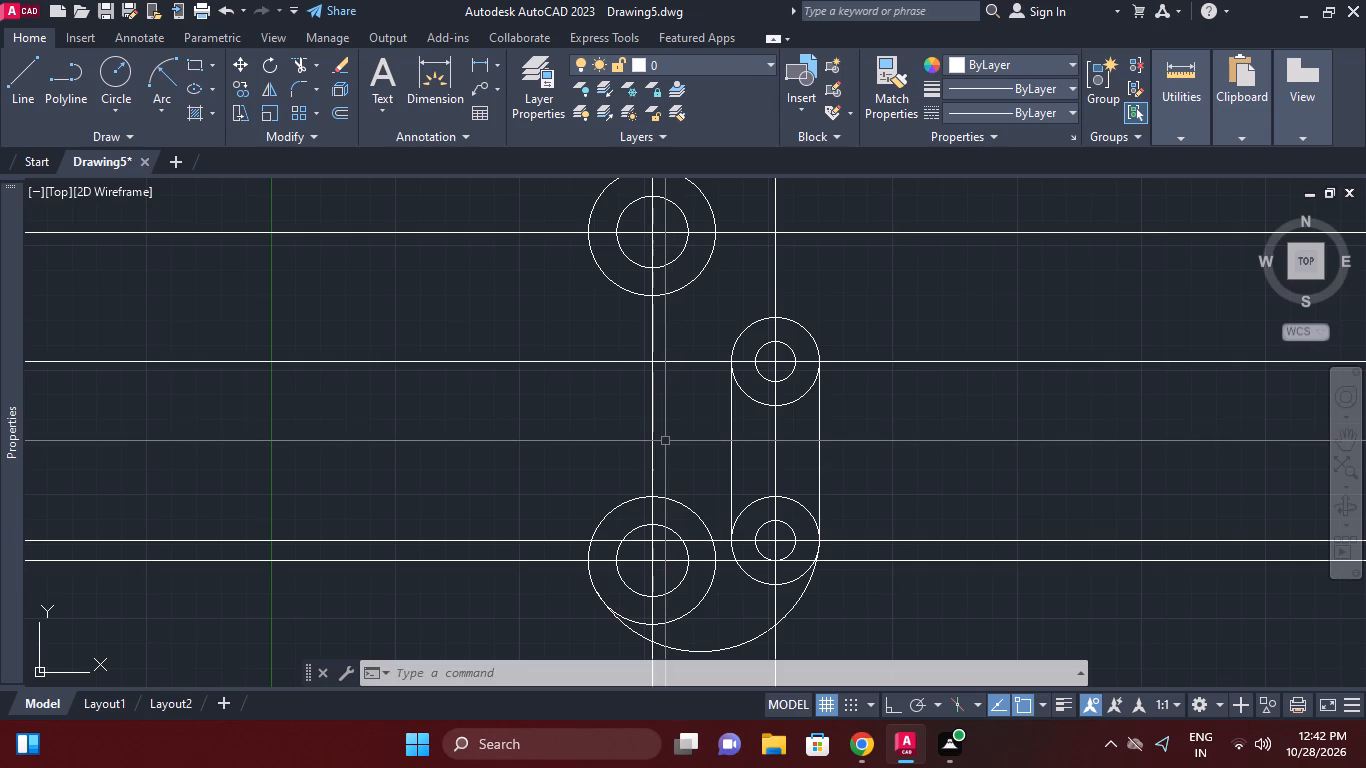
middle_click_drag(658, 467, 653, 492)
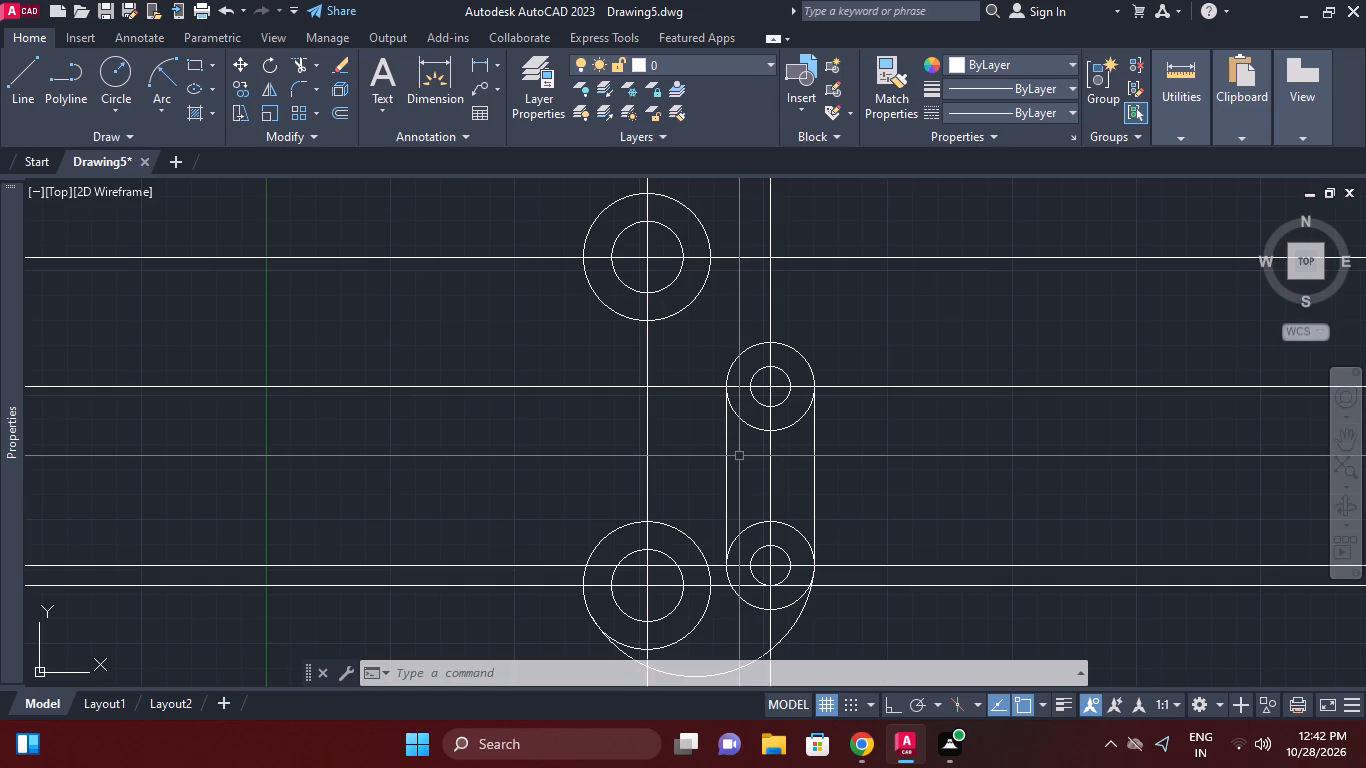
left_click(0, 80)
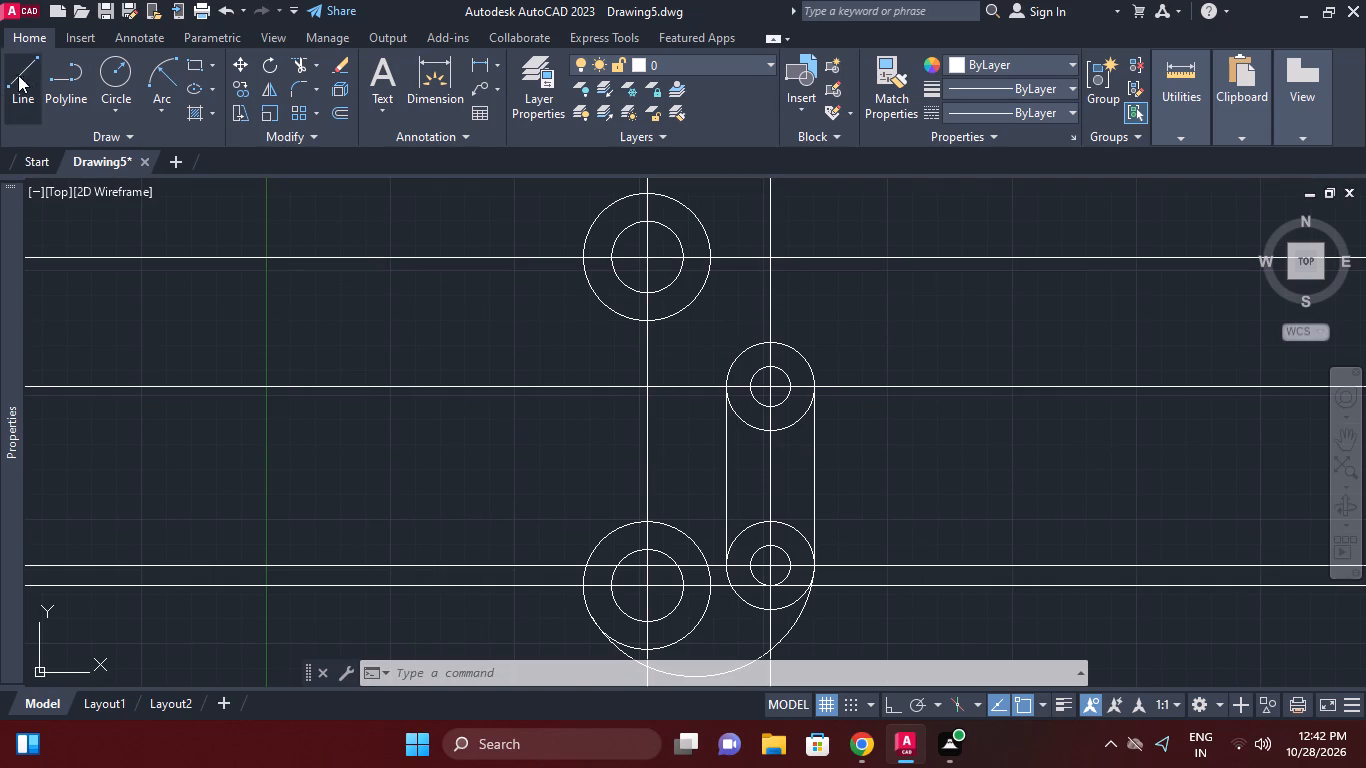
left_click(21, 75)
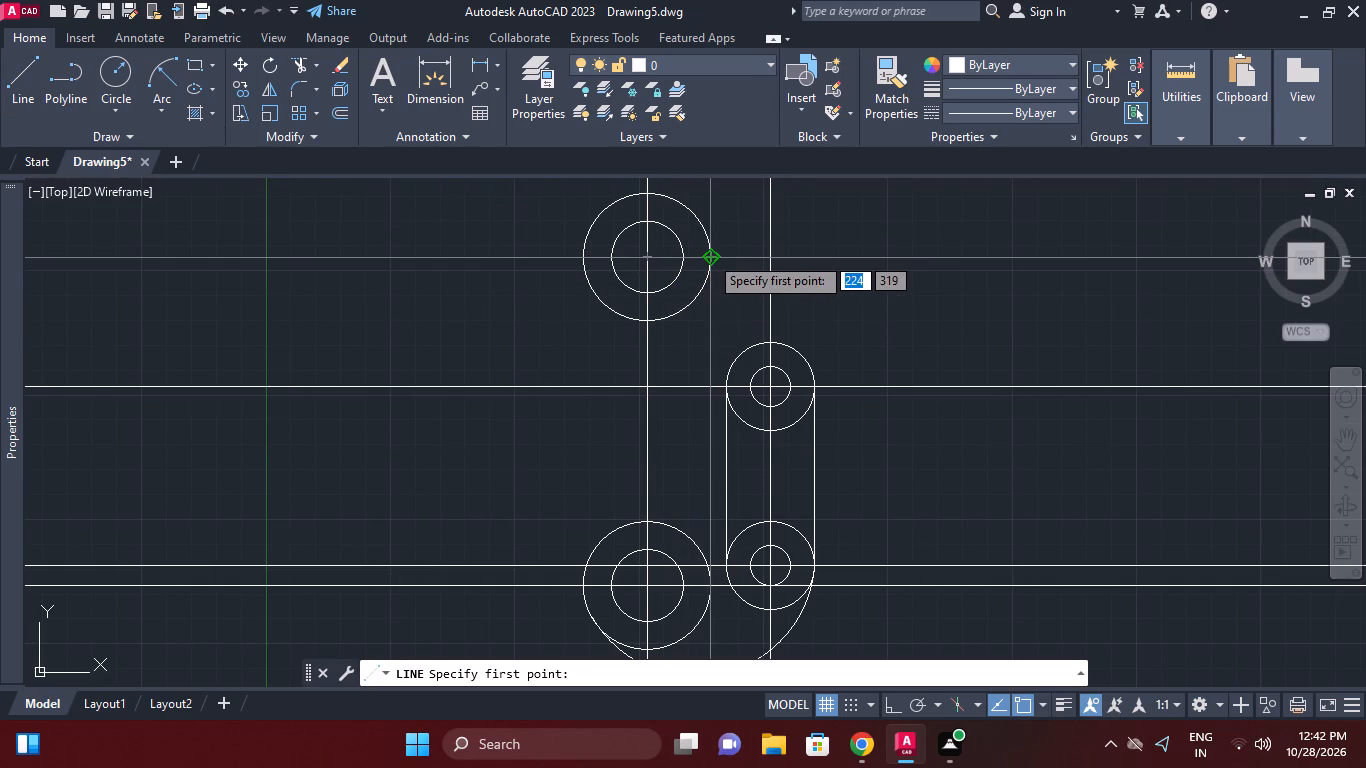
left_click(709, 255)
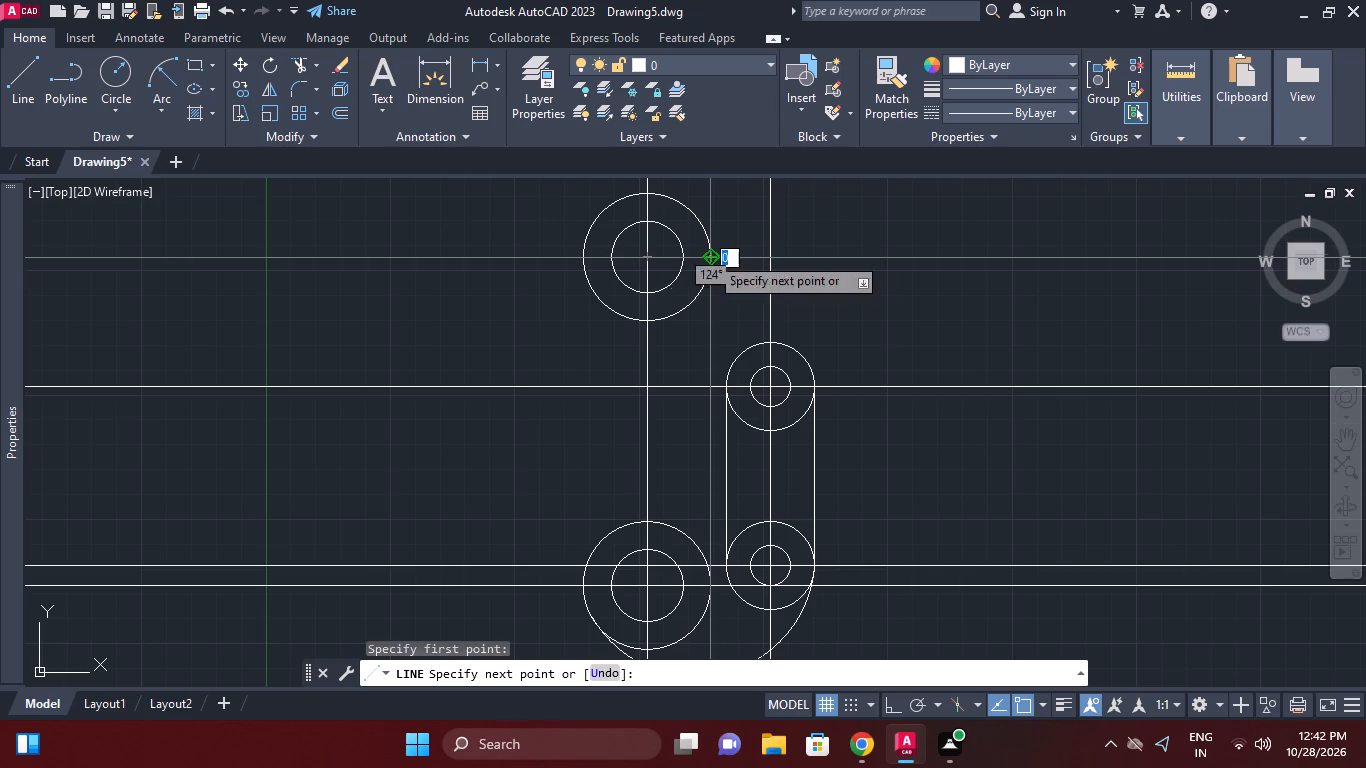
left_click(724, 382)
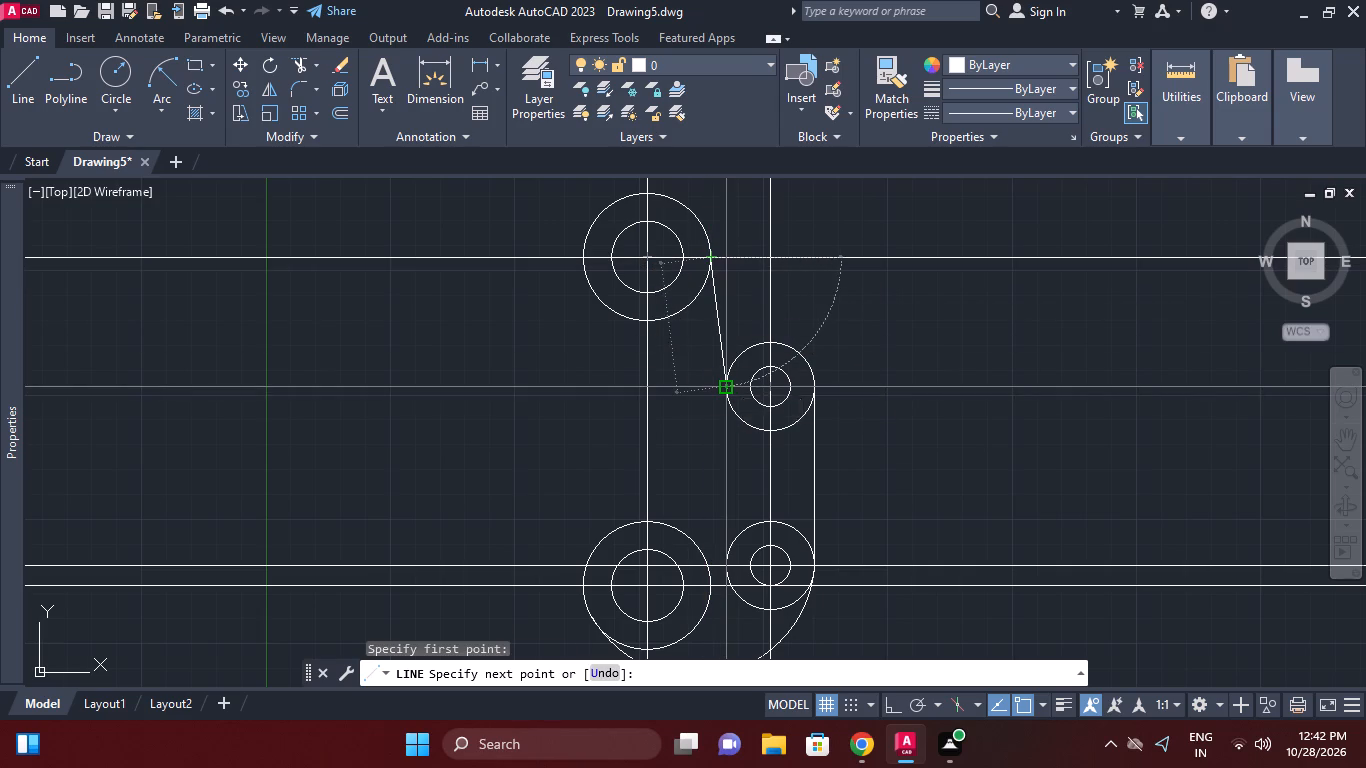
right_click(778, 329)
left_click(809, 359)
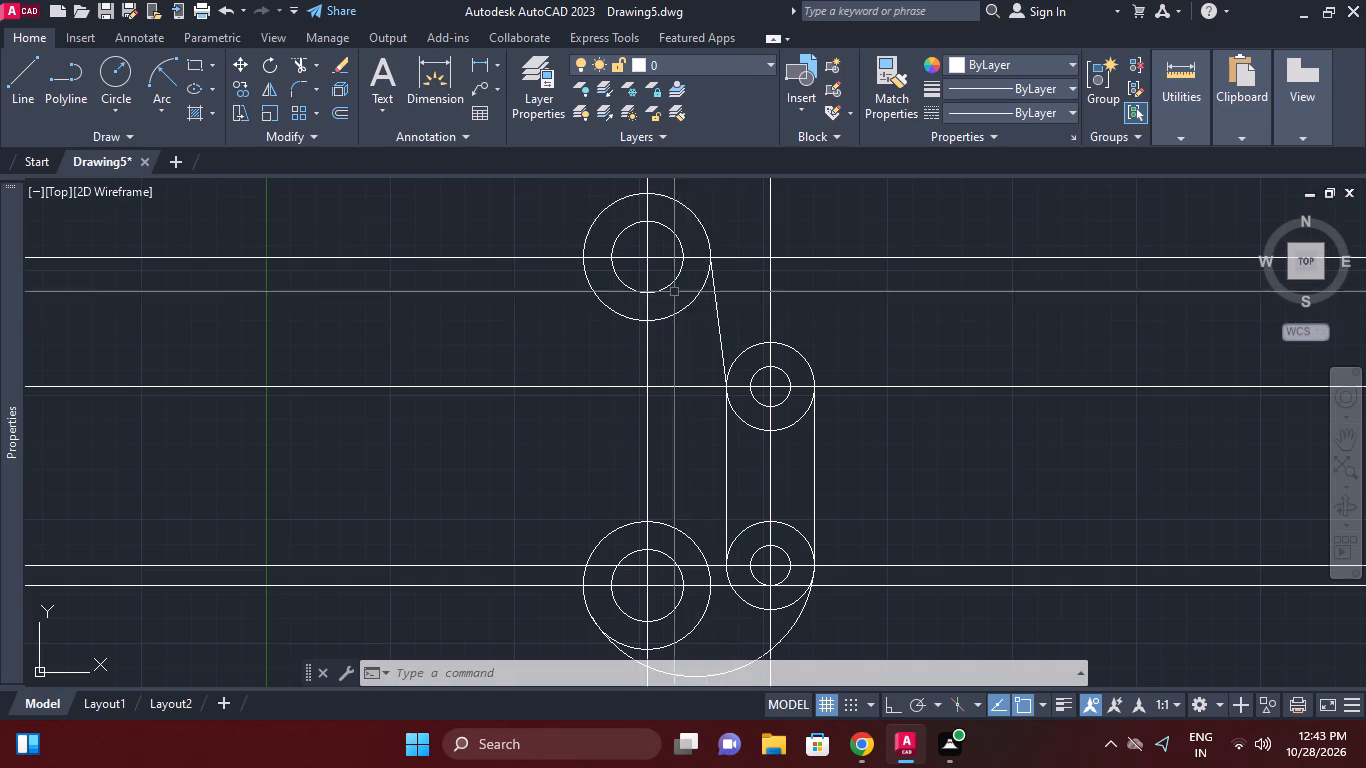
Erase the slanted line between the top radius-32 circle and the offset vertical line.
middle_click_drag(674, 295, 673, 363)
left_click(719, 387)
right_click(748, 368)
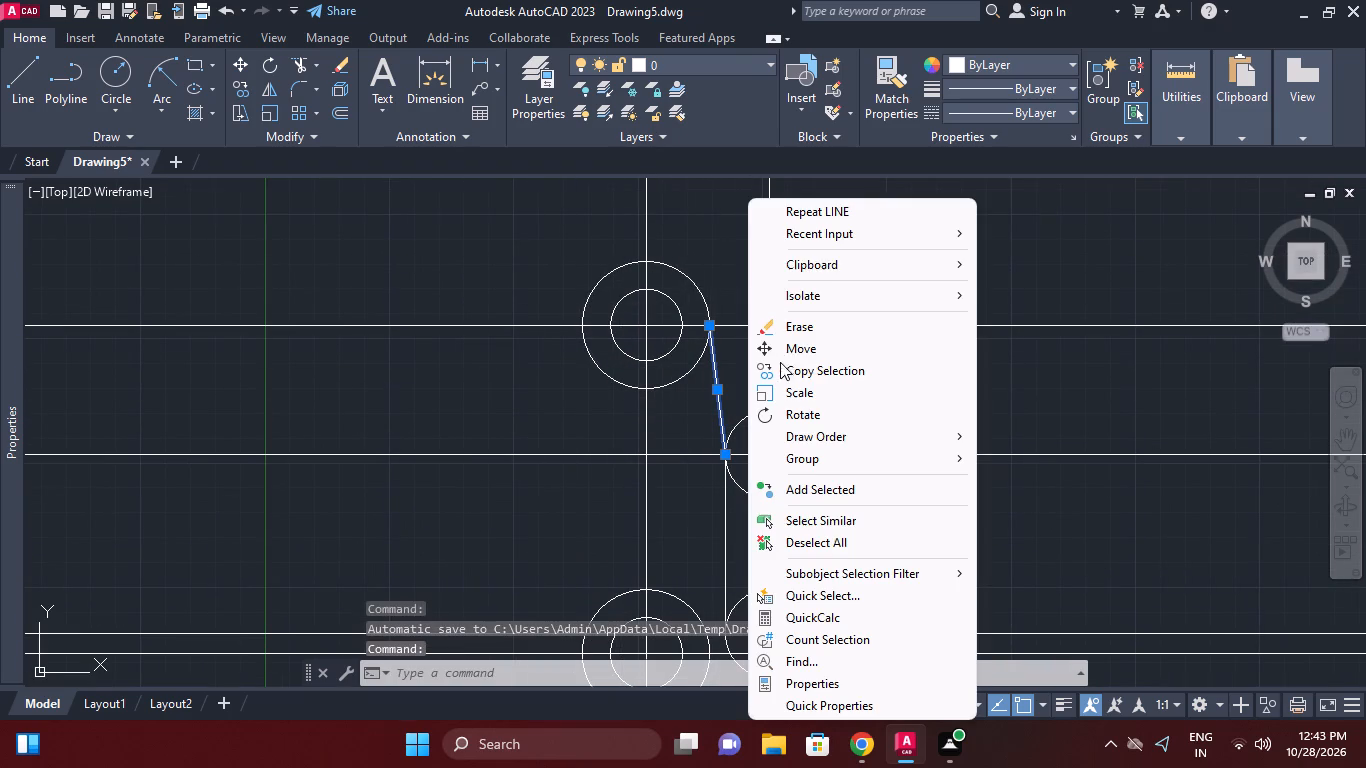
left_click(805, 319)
Move the top pair of concentric circles 10 to the left with Ortho on.
left_click(532, 251)
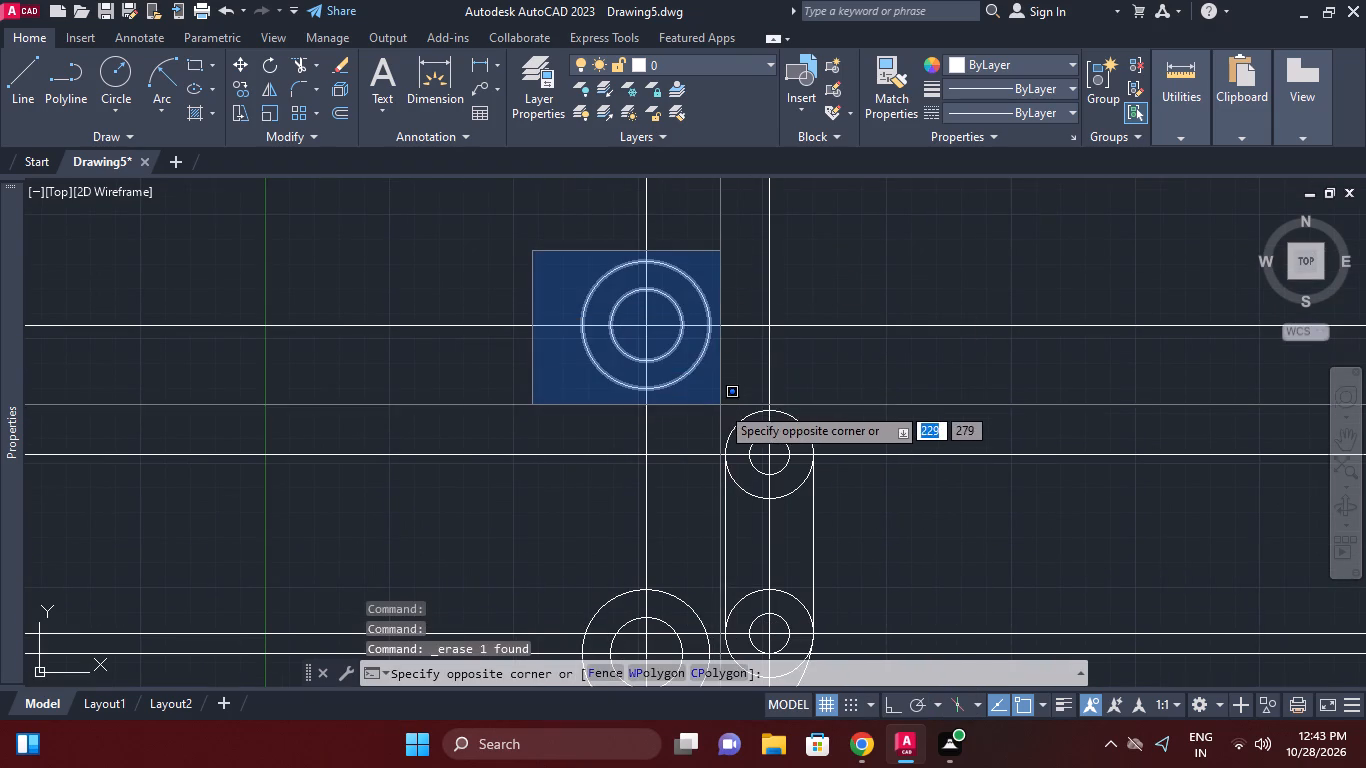
left_click(730, 405)
right_click(856, 283)
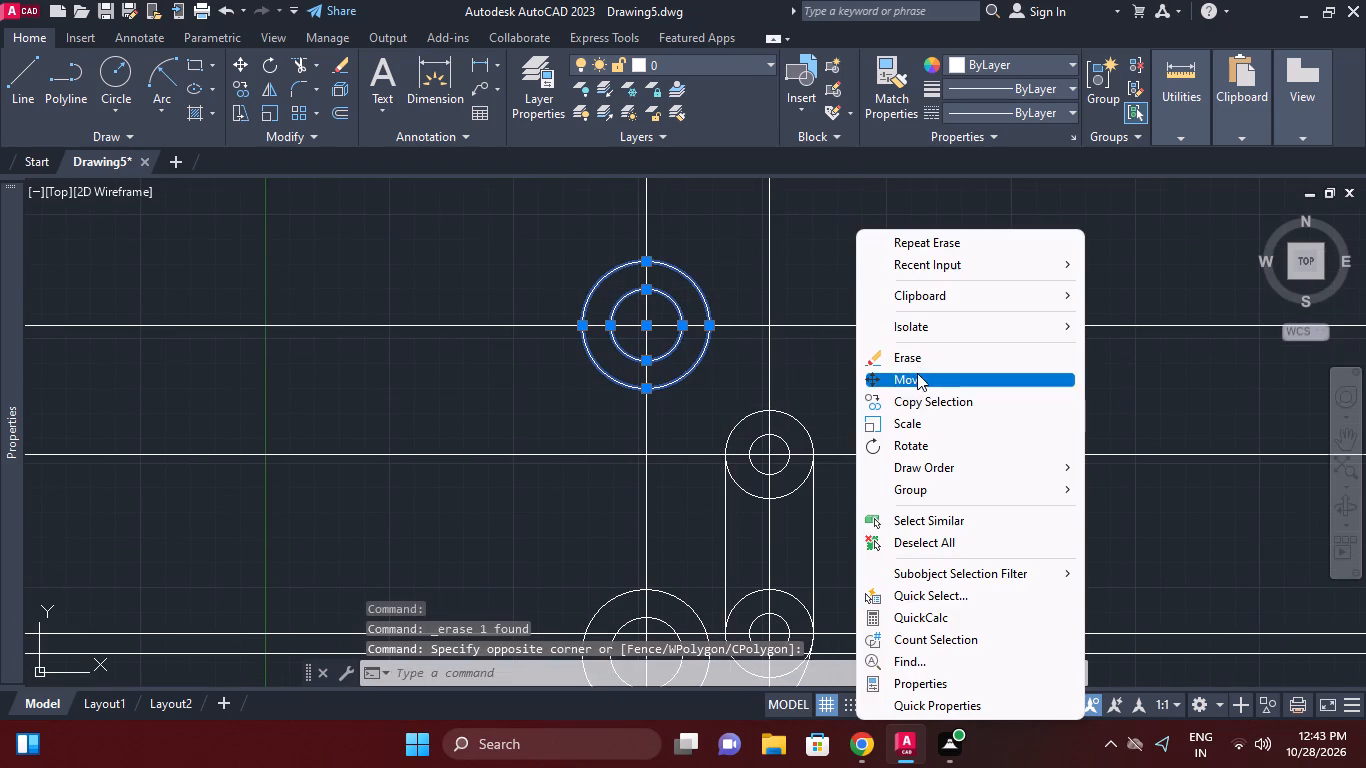
left_click(917, 373)
left_click(915, 299)
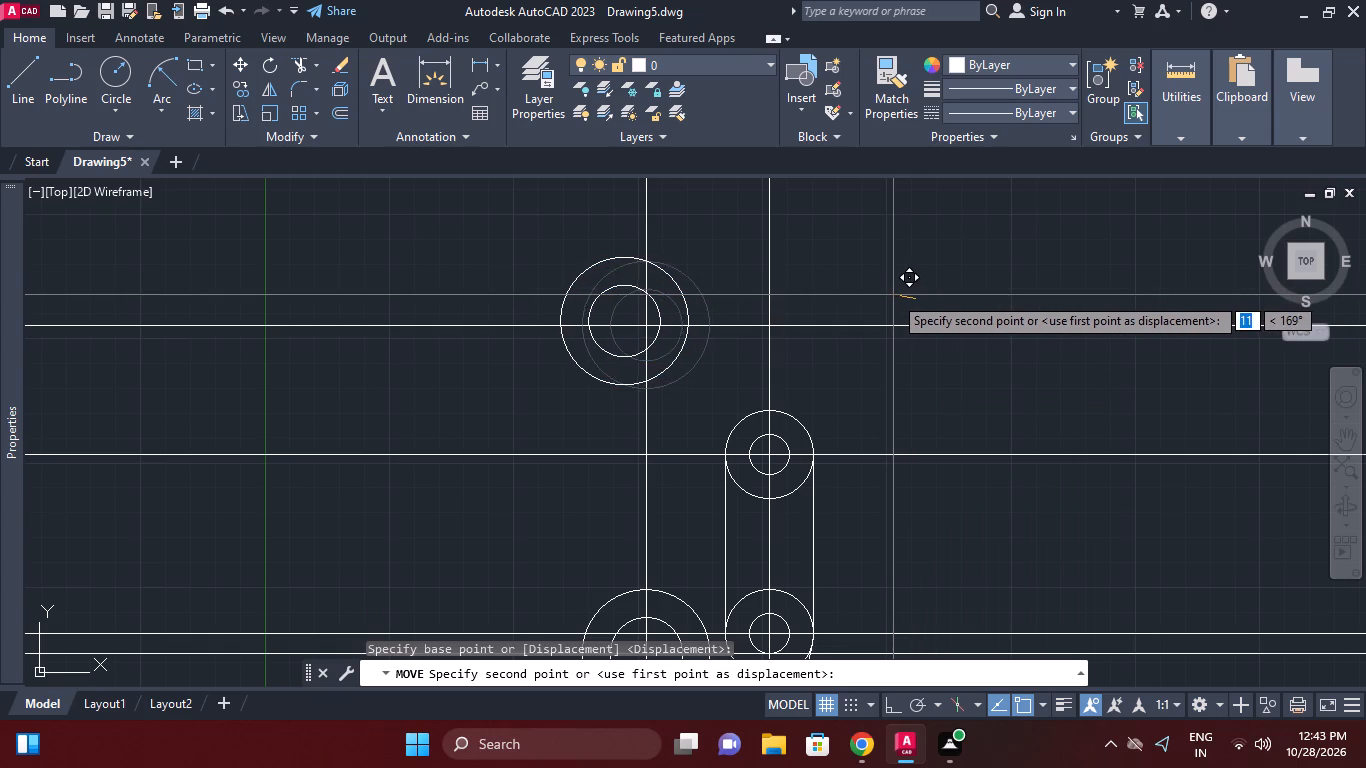
key("F8")
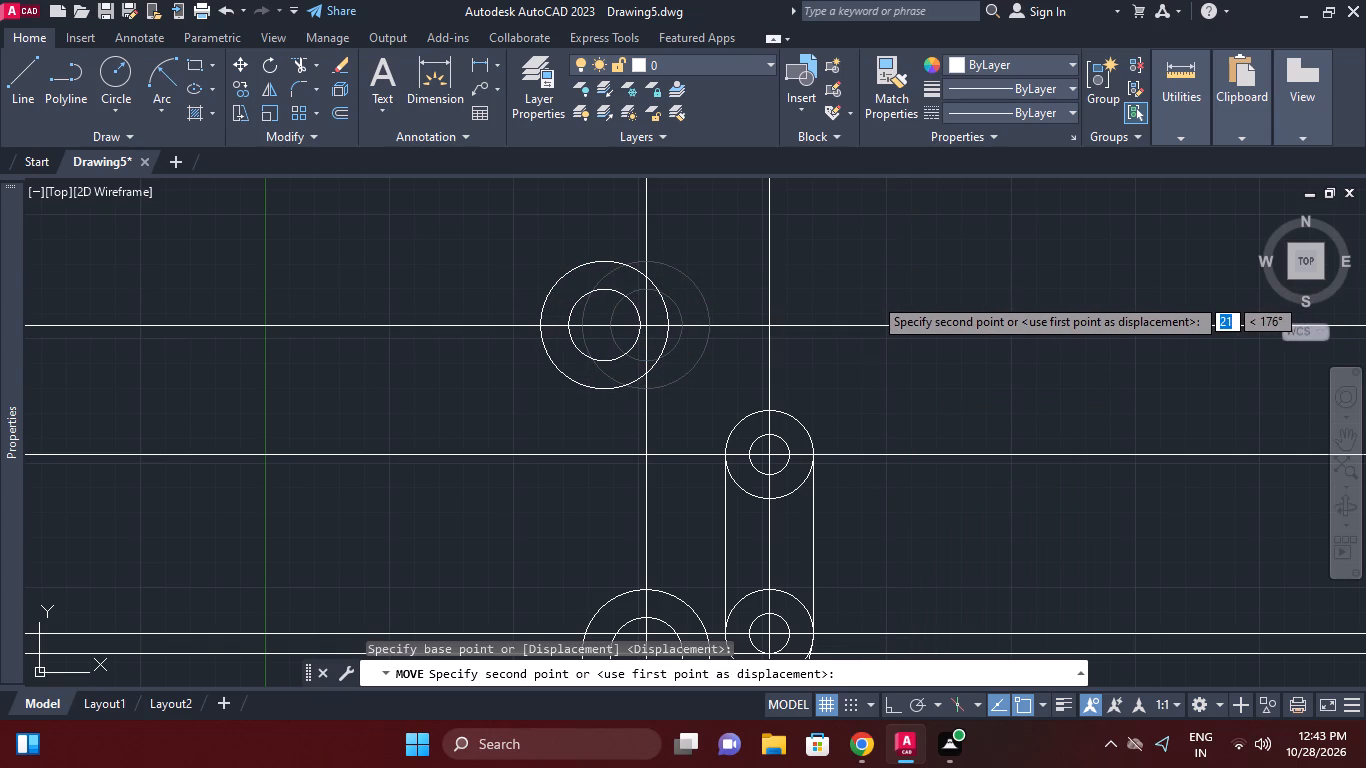
type("10")
key("Return")
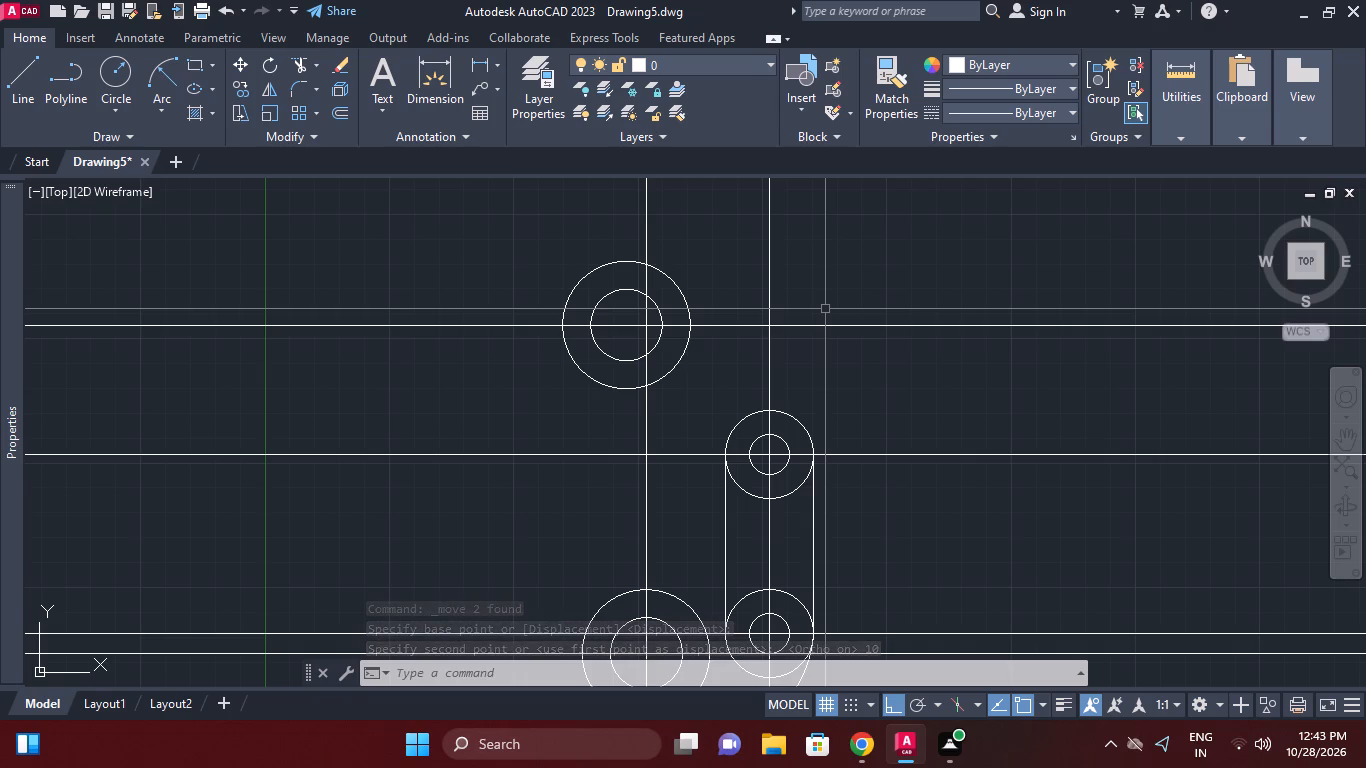
Move the top pair of concentric circles a further 5 to the left.
scroll(688, 356, "up", 1)
left_click(686, 356)
left_click(671, 346)
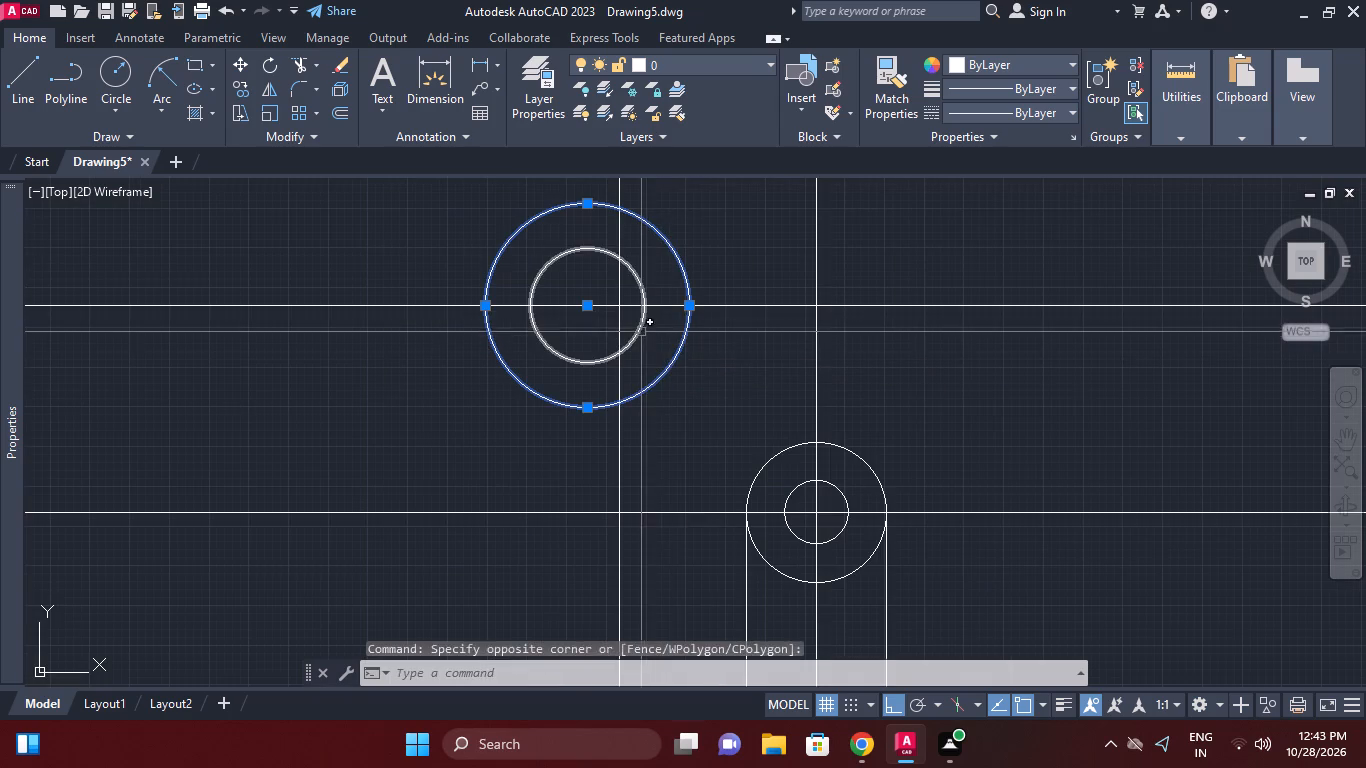
left_click(641, 331)
right_click(705, 260)
left_click(775, 375)
left_click(928, 372)
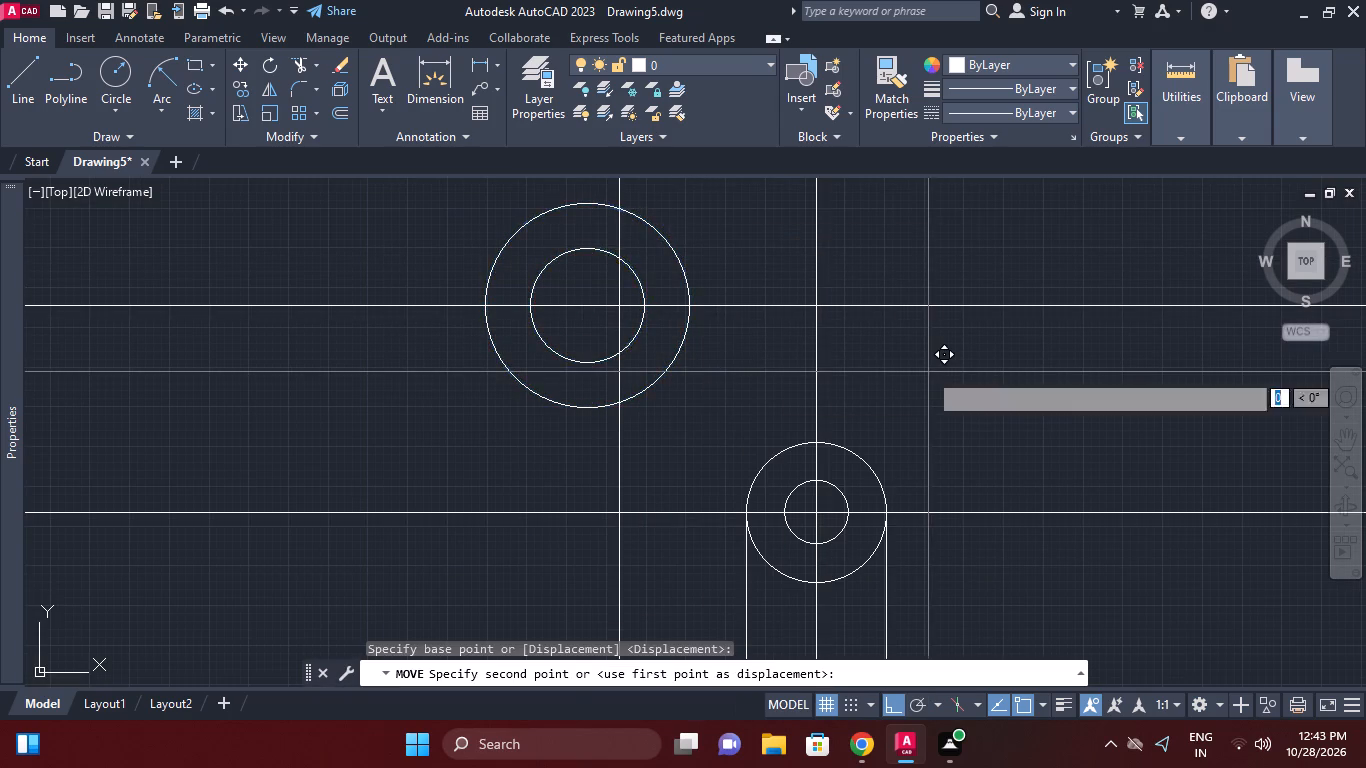
key("5")
key("Return")
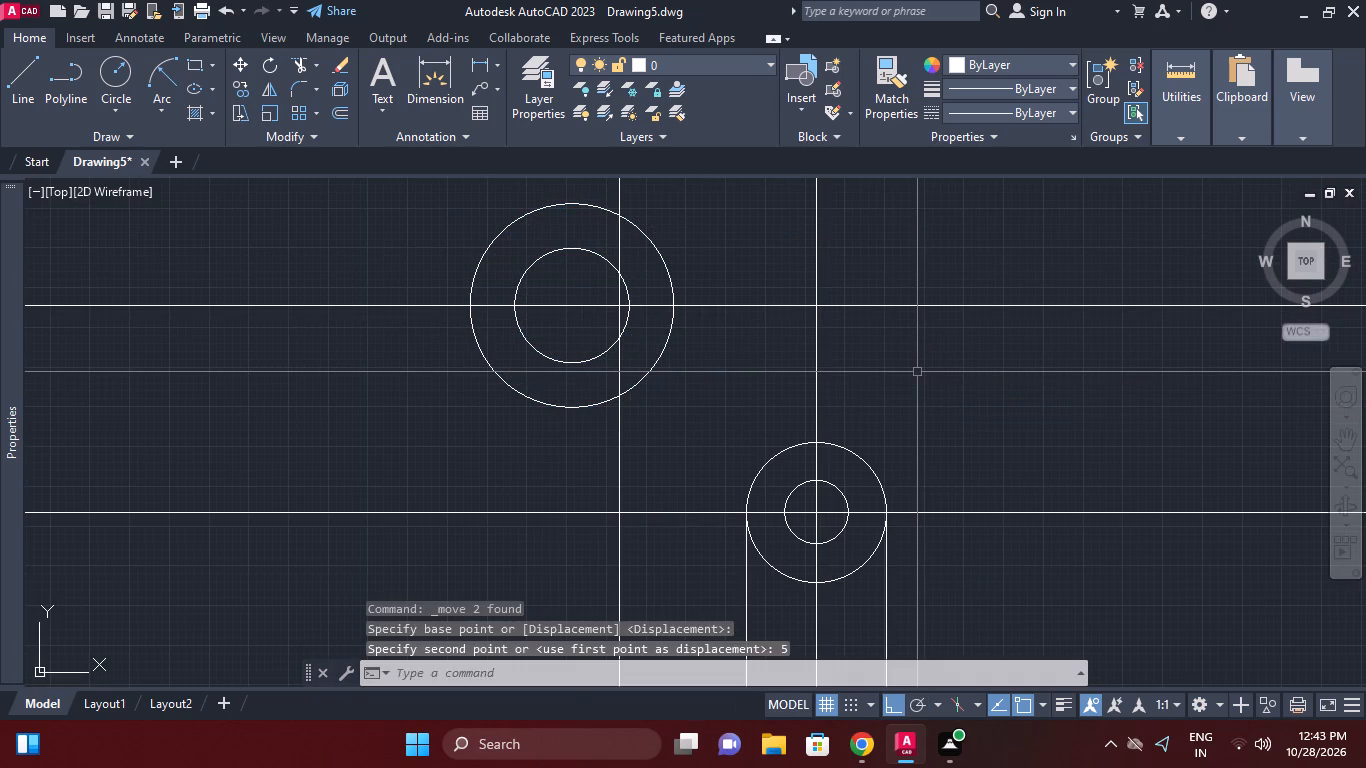
Draw a line from the right quadrant of the moved radius-32 circle to the upper end of the left offset vertical line.
middle_click_drag(862, 349, 775, 324)
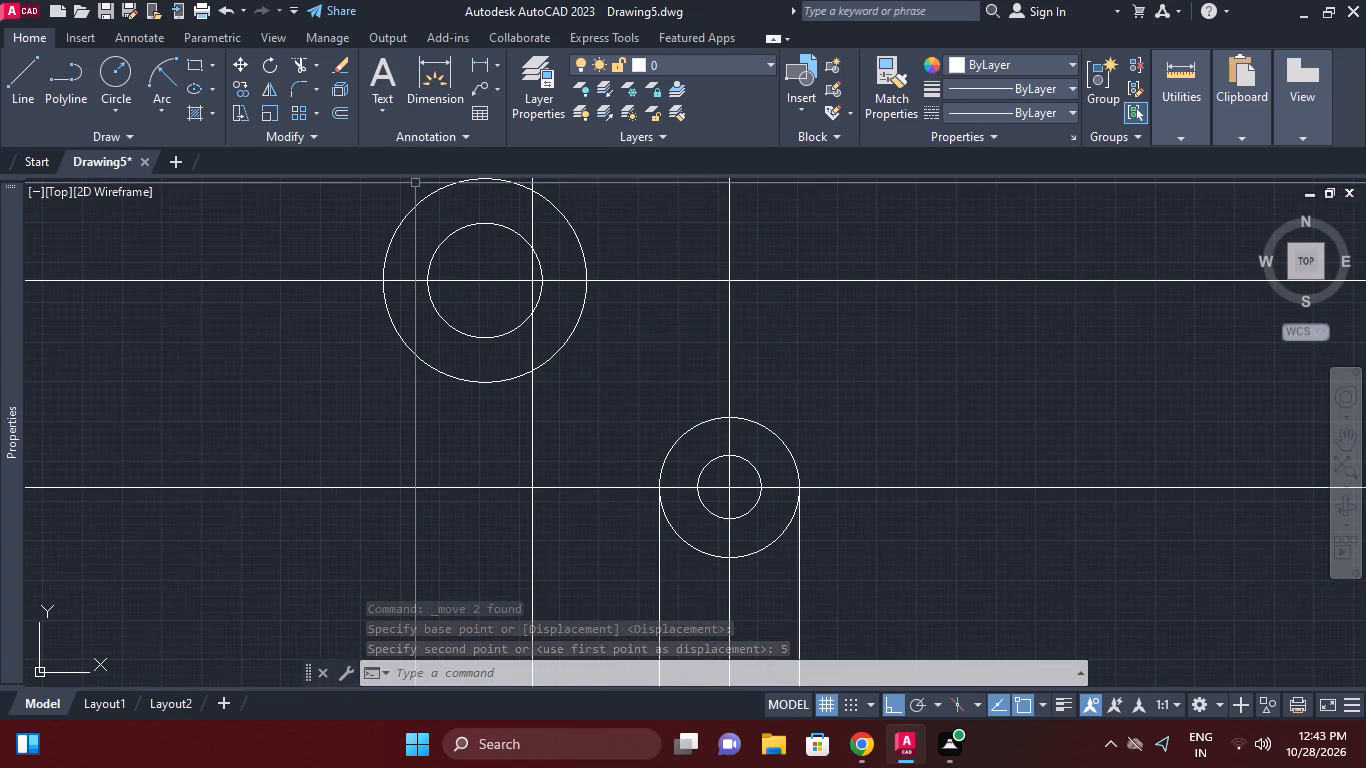
left_click(24, 53)
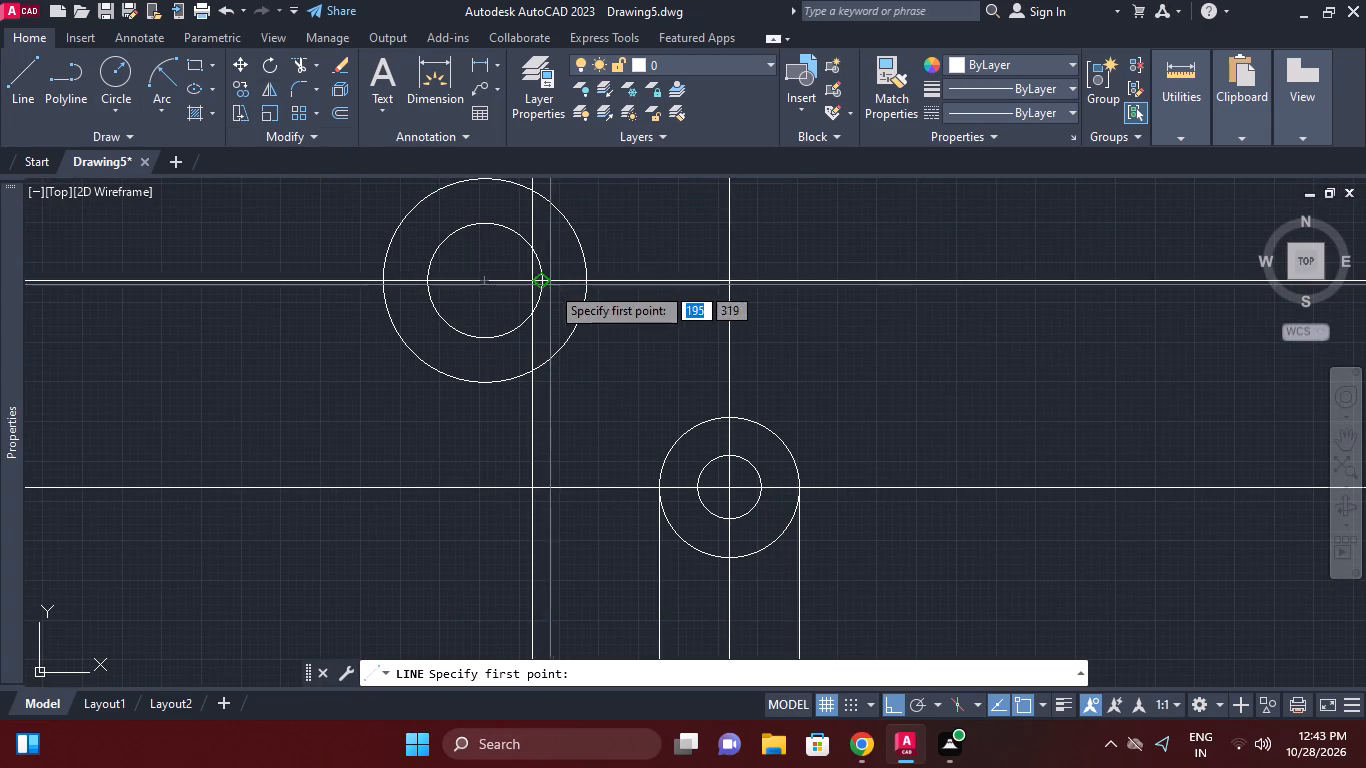
left_click(586, 283)
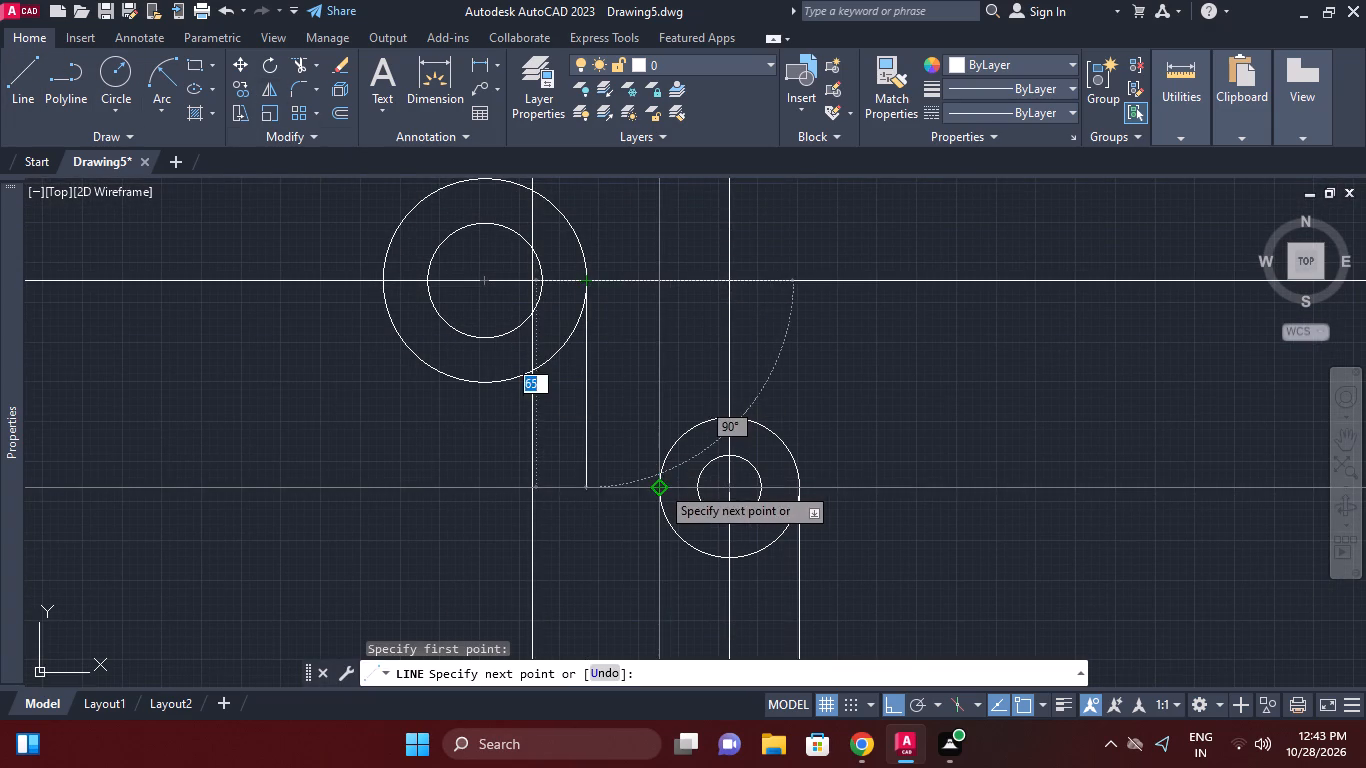
left_click(660, 485)
right_click(689, 350)
left_click(766, 390)
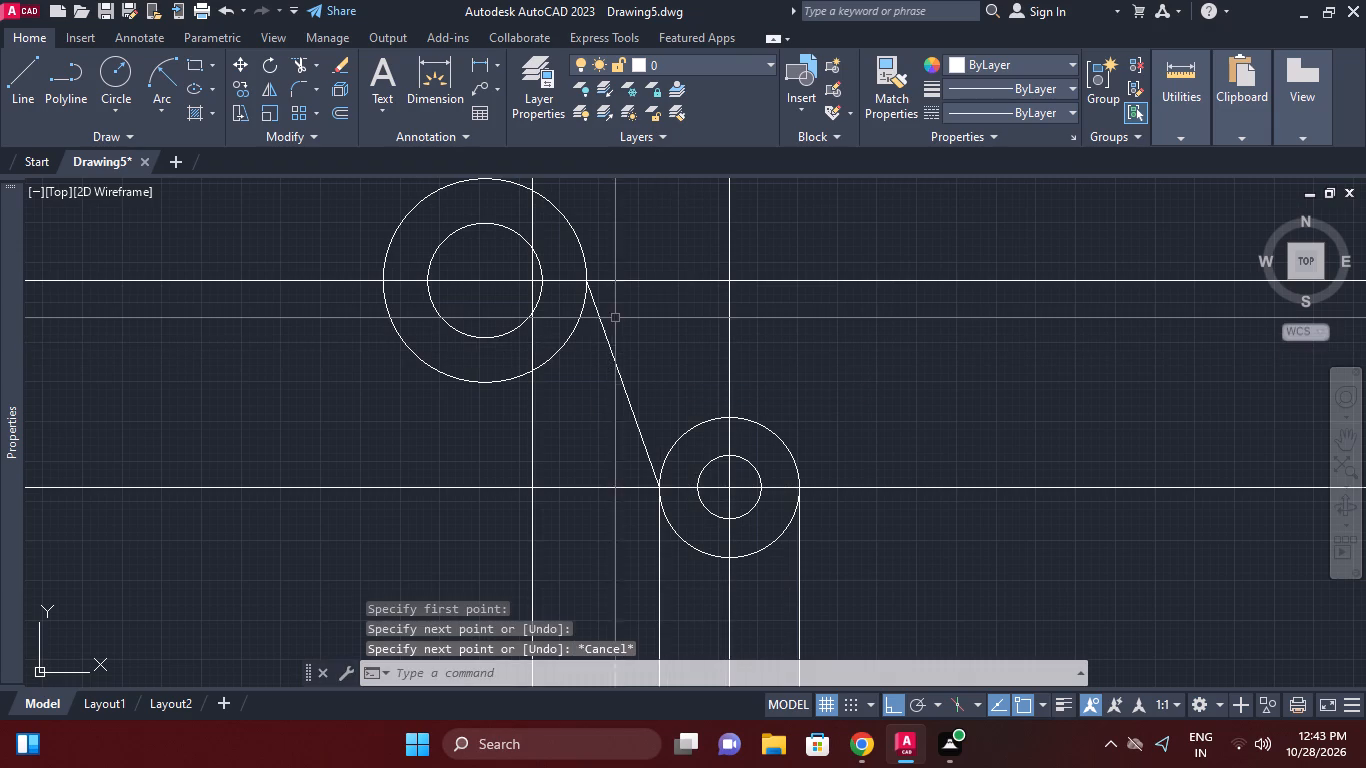
Stretch the slanted line's upper end slightly upward along the top radius-32 circle to a near-tangent contact point, and clear the selection.
left_click(595, 315)
scroll(590, 292, "up", 2)
left_click(580, 260)
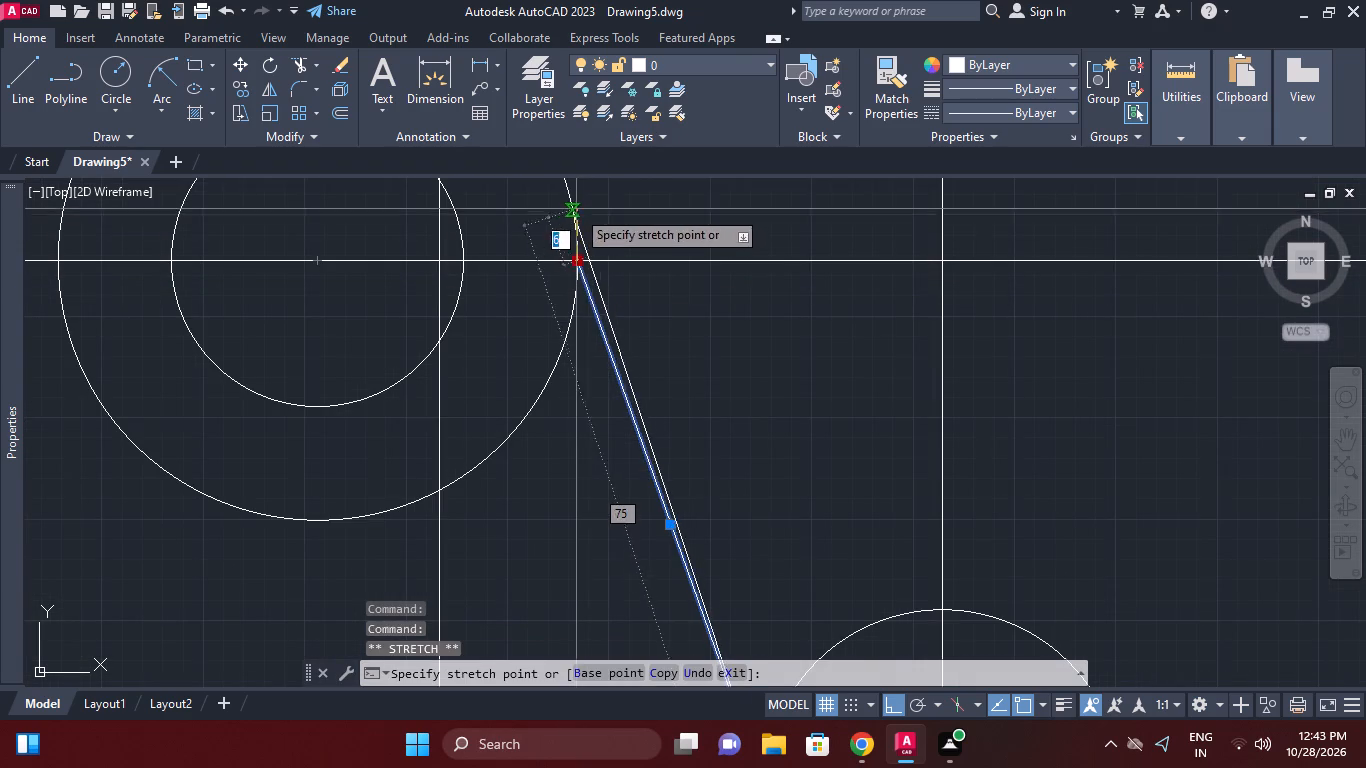
left_click(573, 199)
scroll(625, 214, "down", 3)
scroll(647, 232, "up", 2)
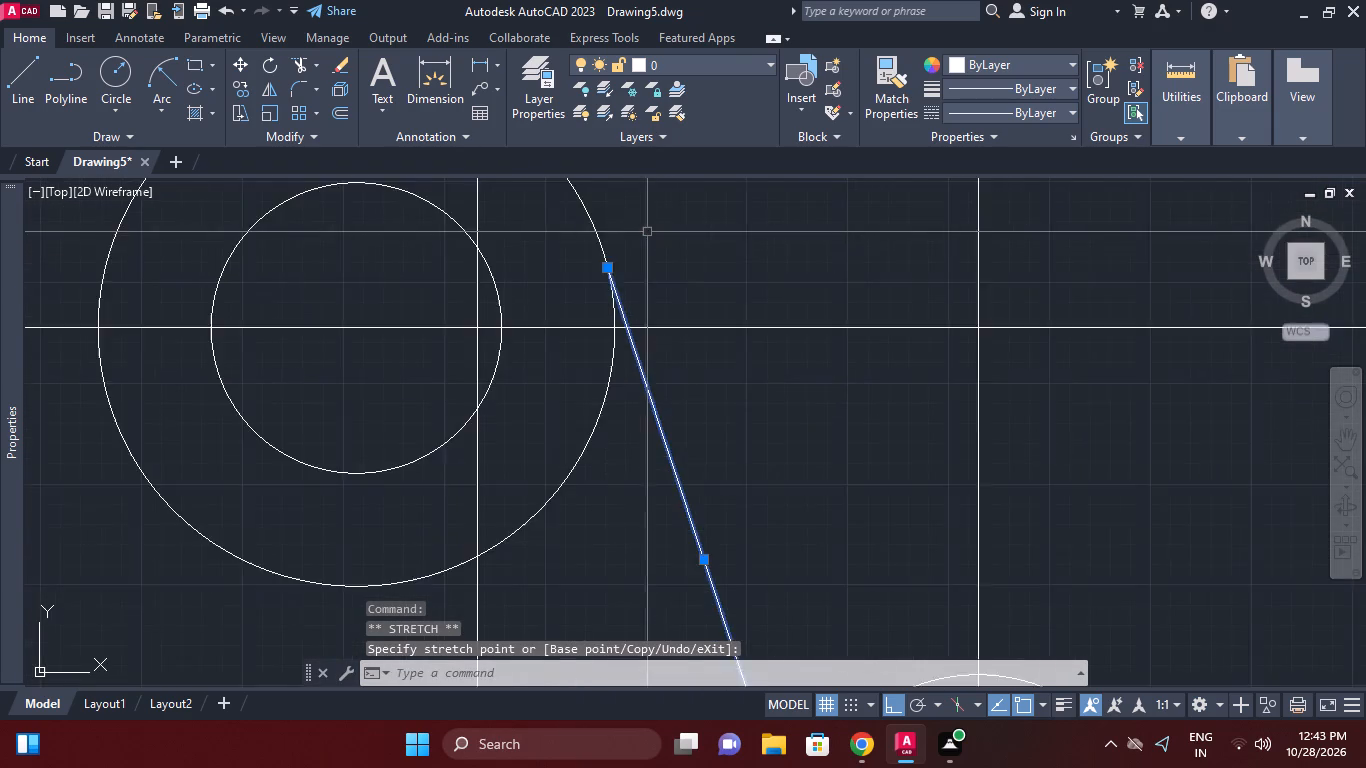
scroll(647, 232, "up", 3)
left_click(568, 300)
left_click(567, 282)
scroll(615, 268, "down", 1)
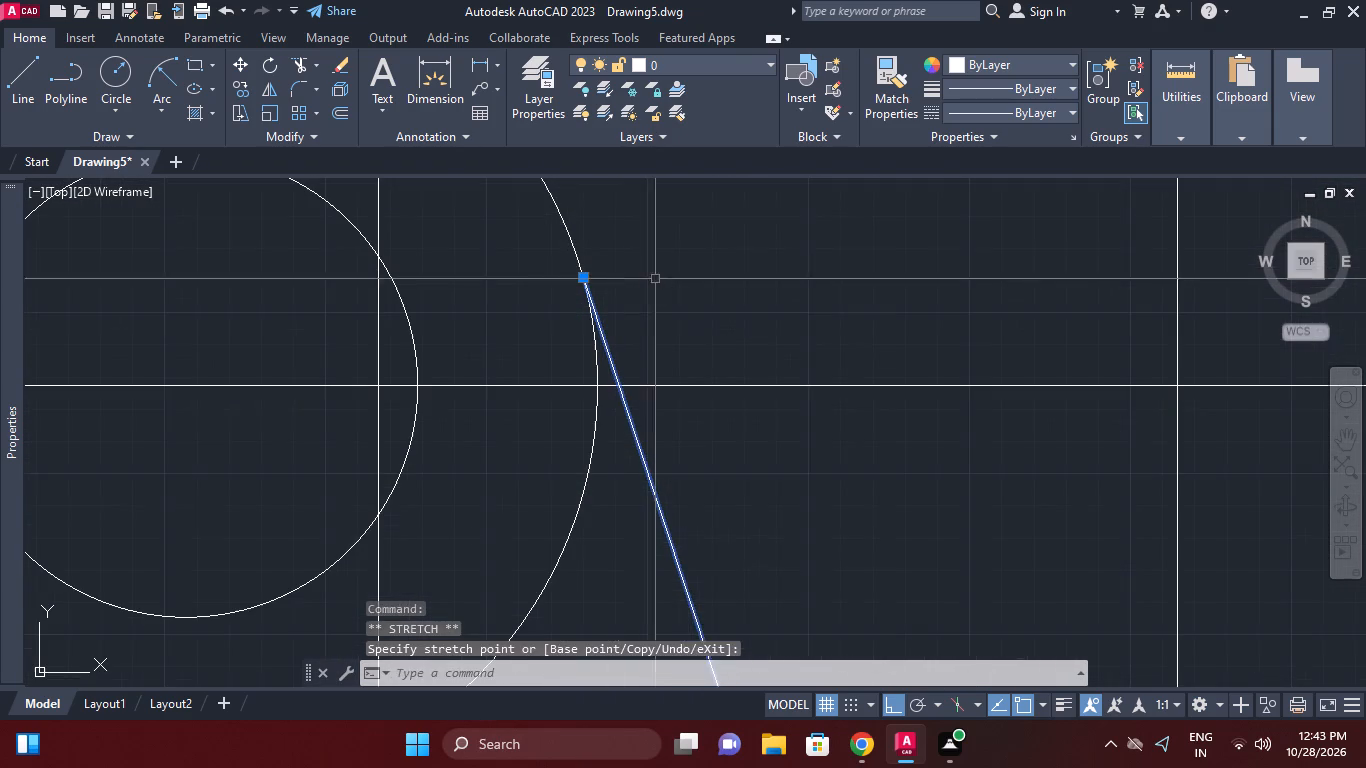
right_click(663, 280)
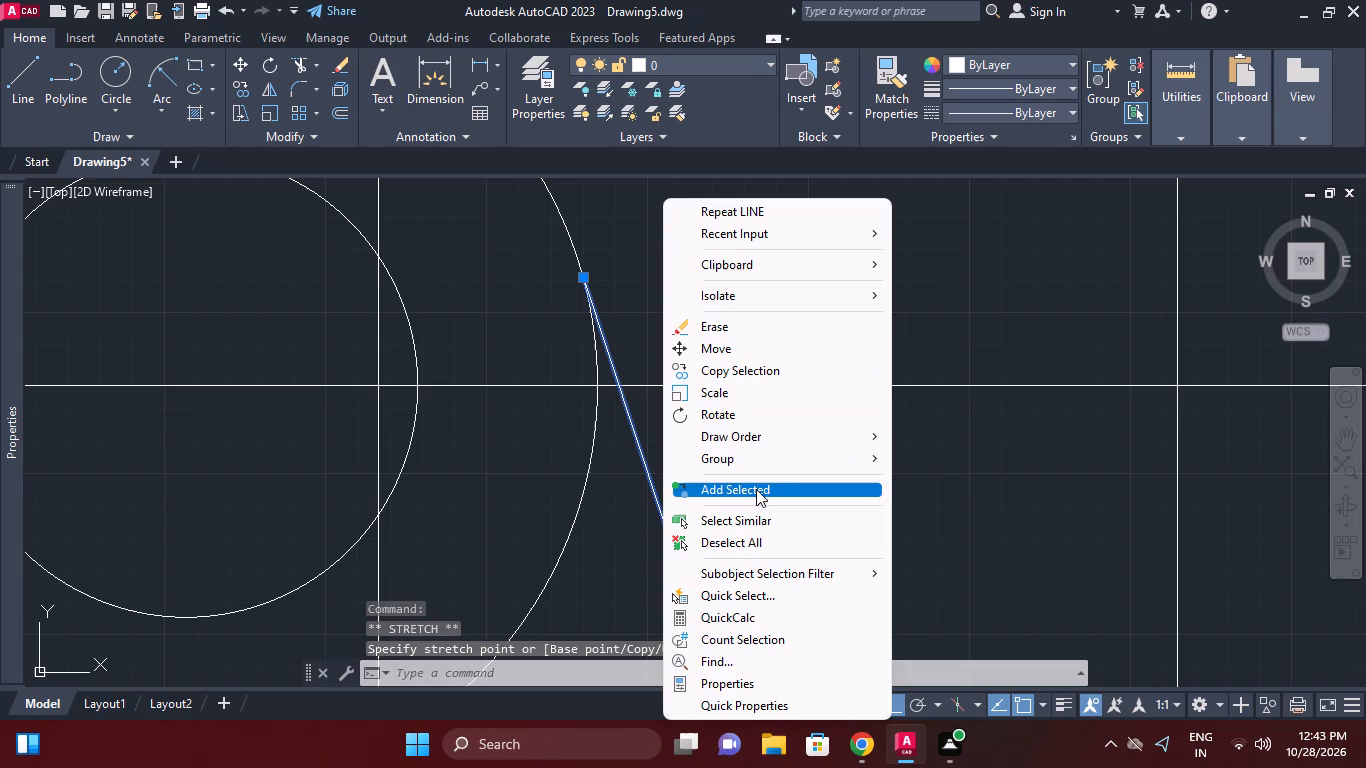
left_click(759, 536)
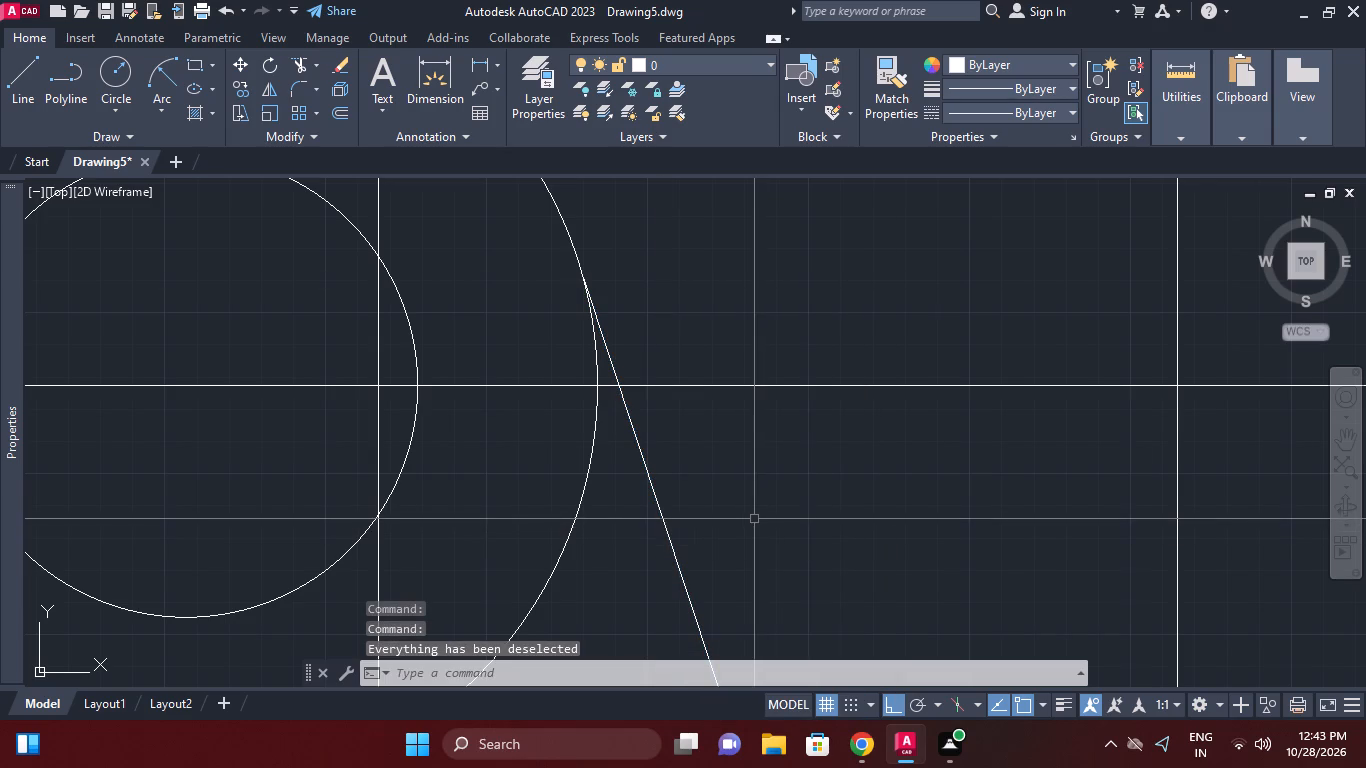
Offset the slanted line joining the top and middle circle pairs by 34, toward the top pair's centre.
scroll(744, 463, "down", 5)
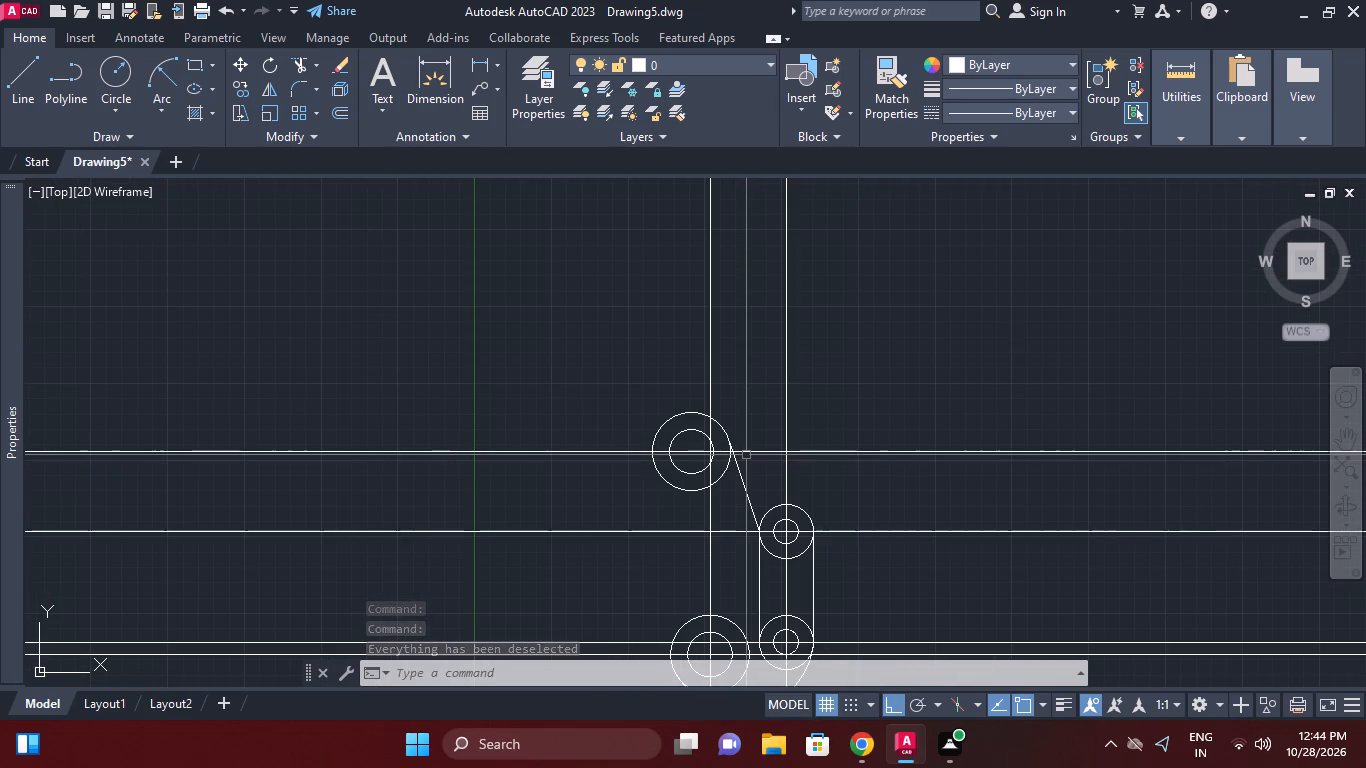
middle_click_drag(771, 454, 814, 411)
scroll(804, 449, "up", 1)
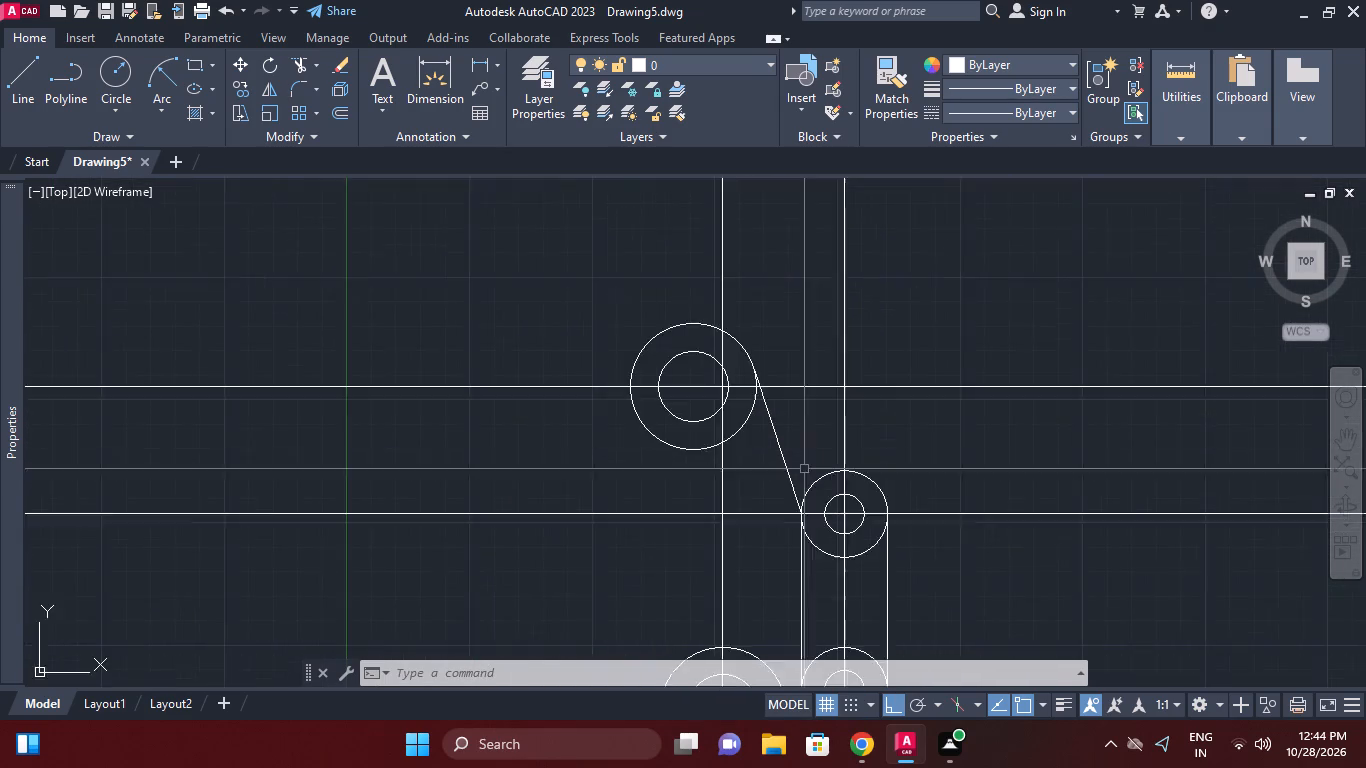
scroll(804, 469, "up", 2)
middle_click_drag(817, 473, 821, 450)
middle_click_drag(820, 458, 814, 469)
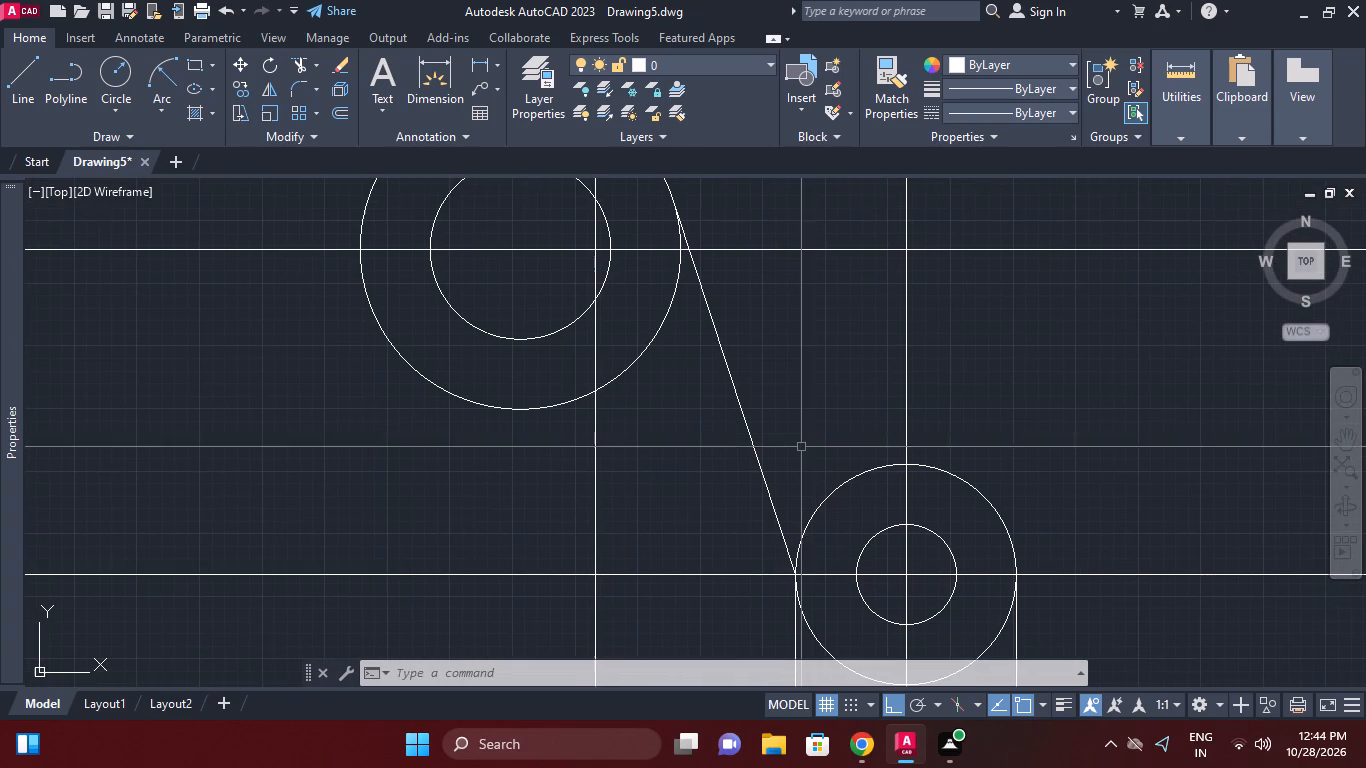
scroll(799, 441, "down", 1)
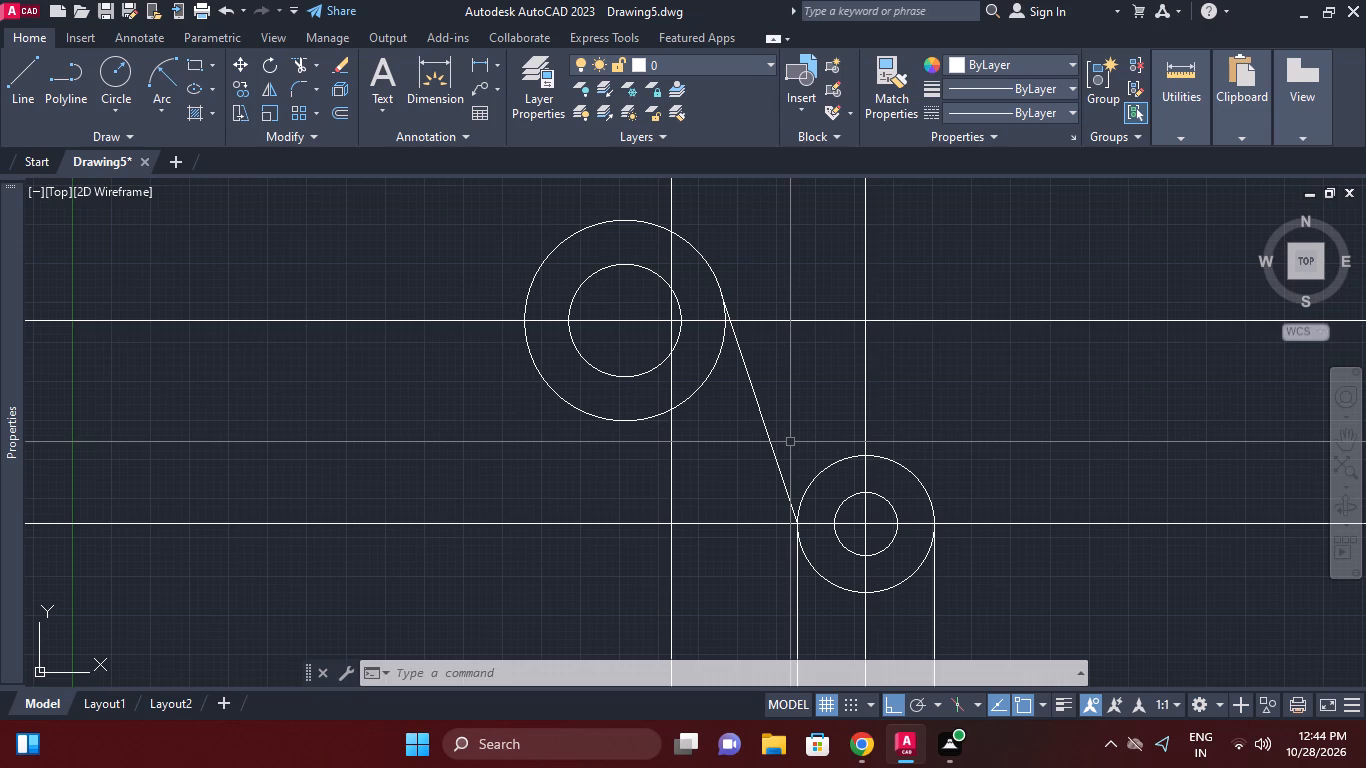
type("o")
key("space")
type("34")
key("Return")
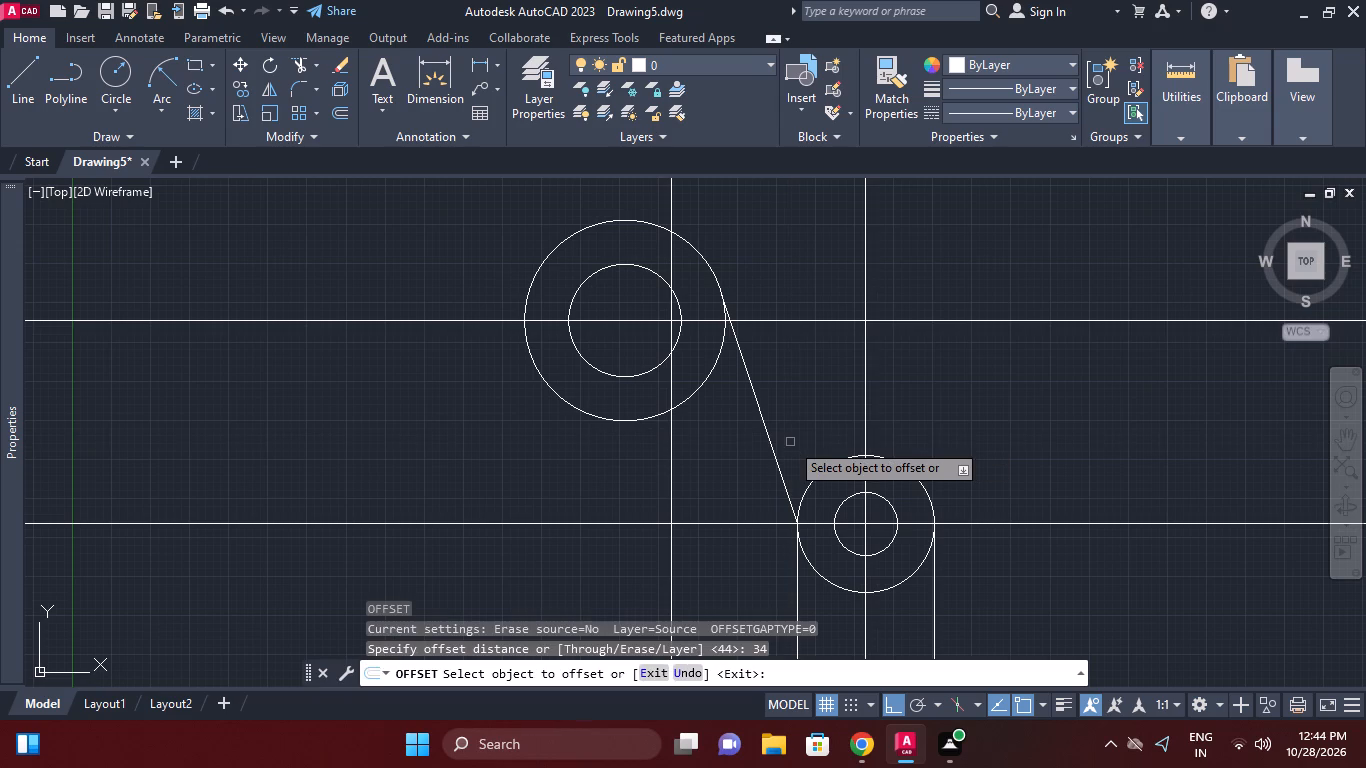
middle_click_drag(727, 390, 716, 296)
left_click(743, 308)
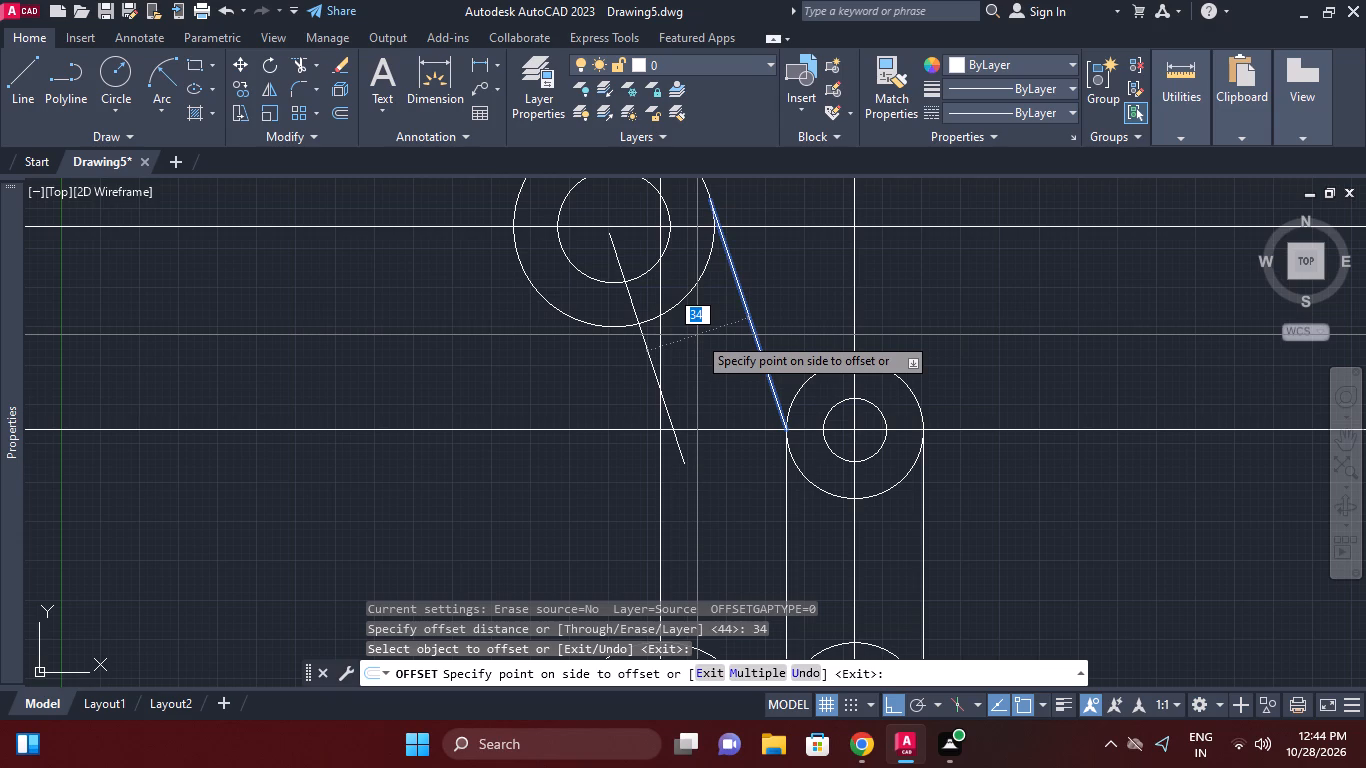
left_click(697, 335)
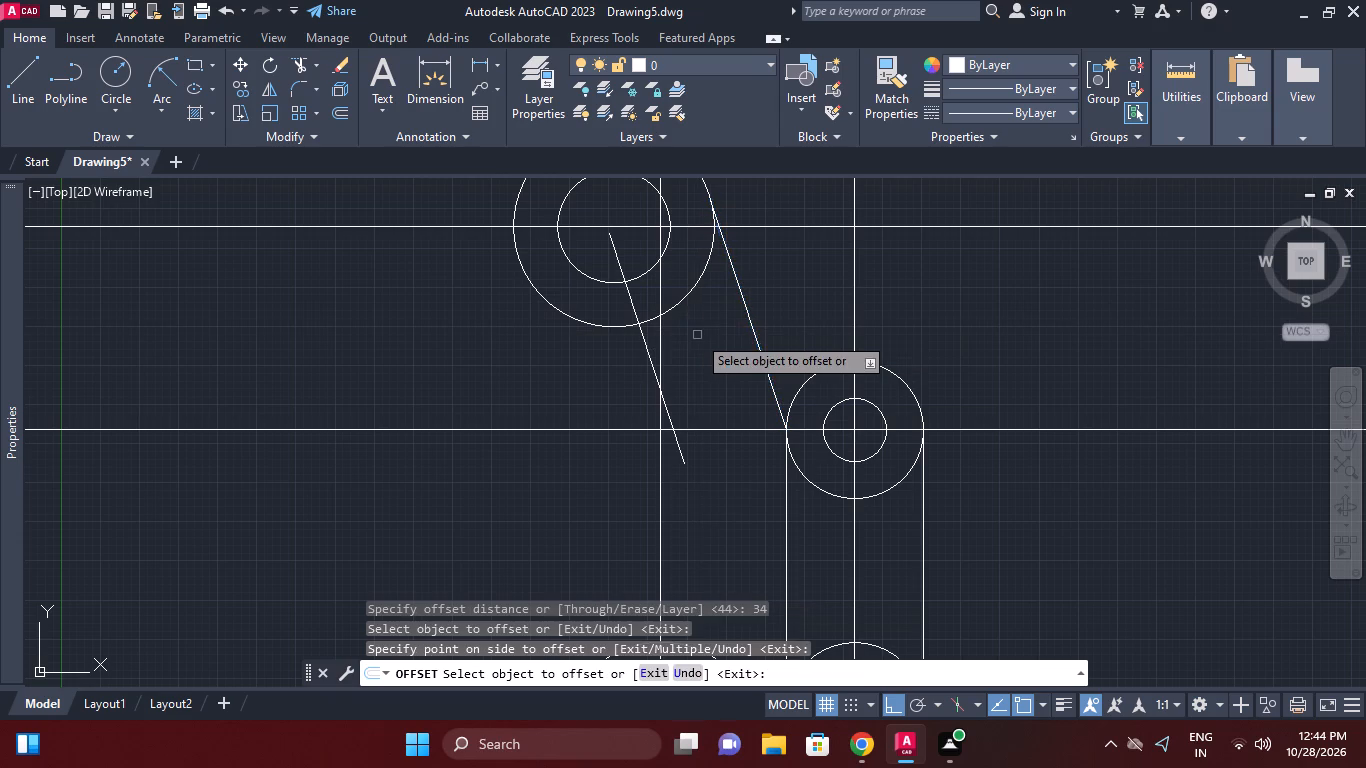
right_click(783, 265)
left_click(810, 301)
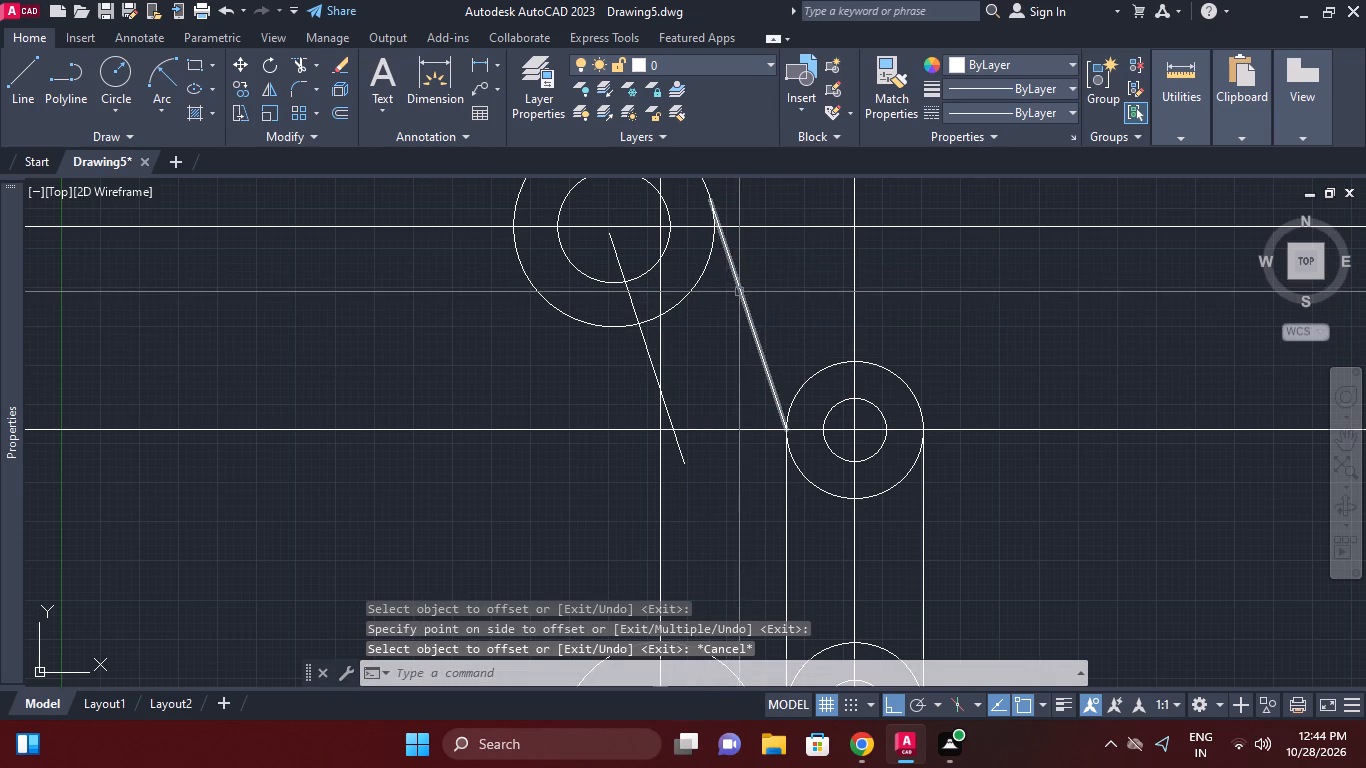
Erase the slanted line between the top and middle circle pairs, and erase its offset copy.
left_click(739, 292)
right_click(769, 278)
left_click(815, 336)
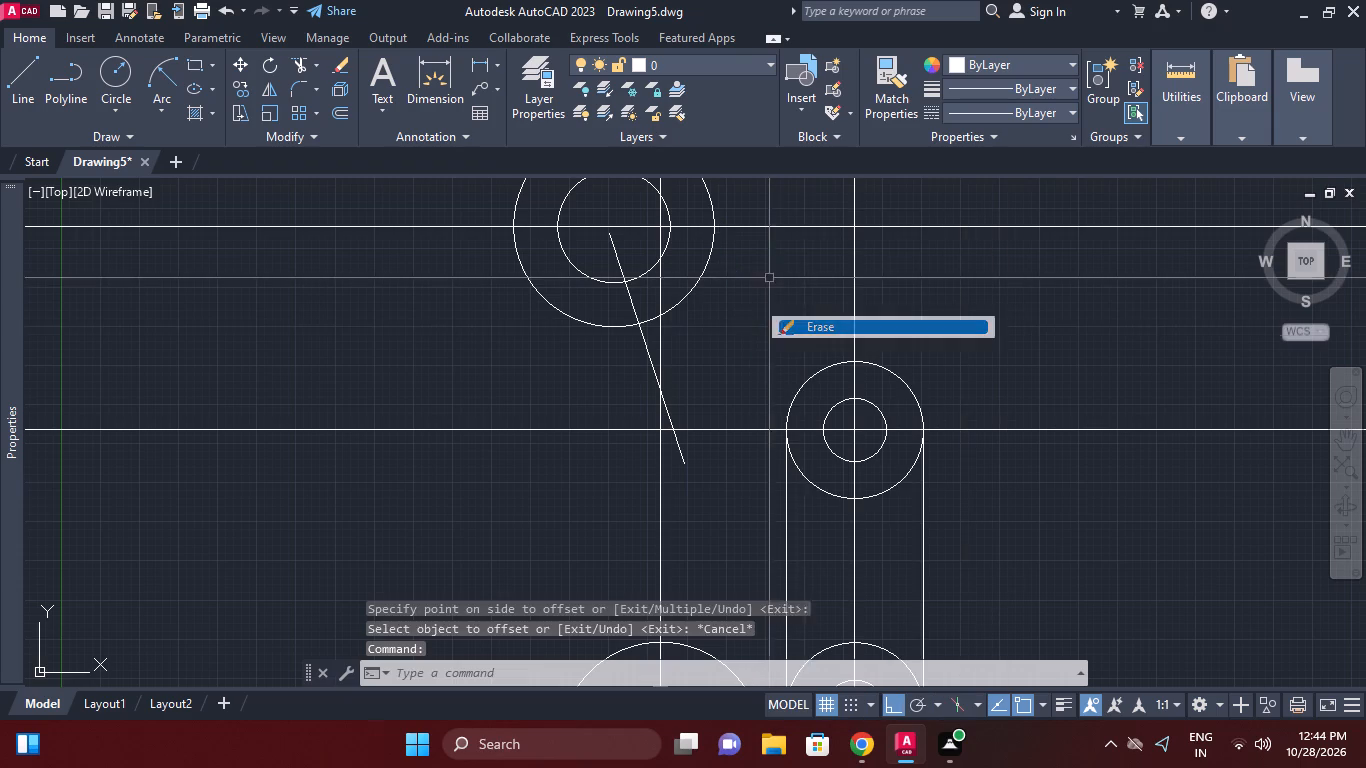
middle_click(770, 320)
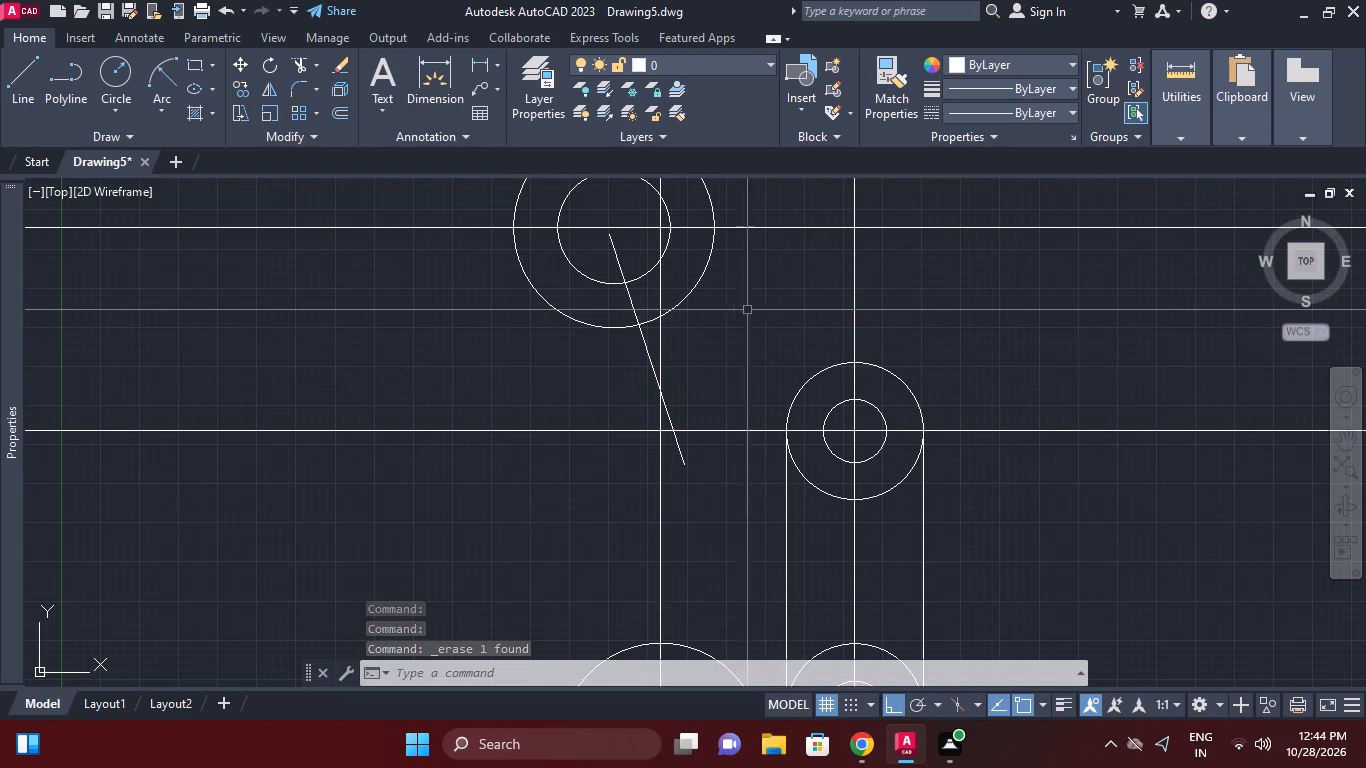
left_click(646, 348)
right_click(646, 338)
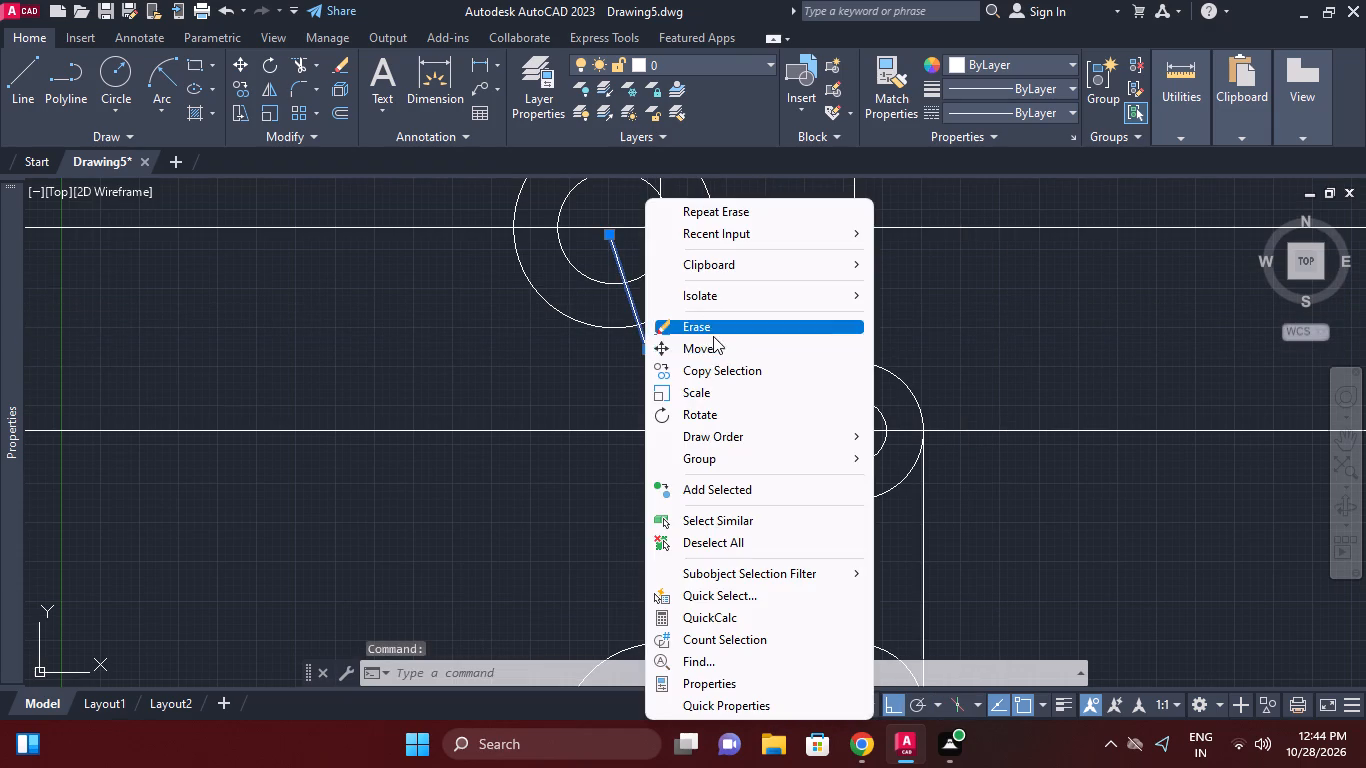
left_click(713, 336)
Move the top pair of concentric circles 5 straight up with Ortho on.
left_click_drag(610, 370, 603, 354)
left_click(588, 274)
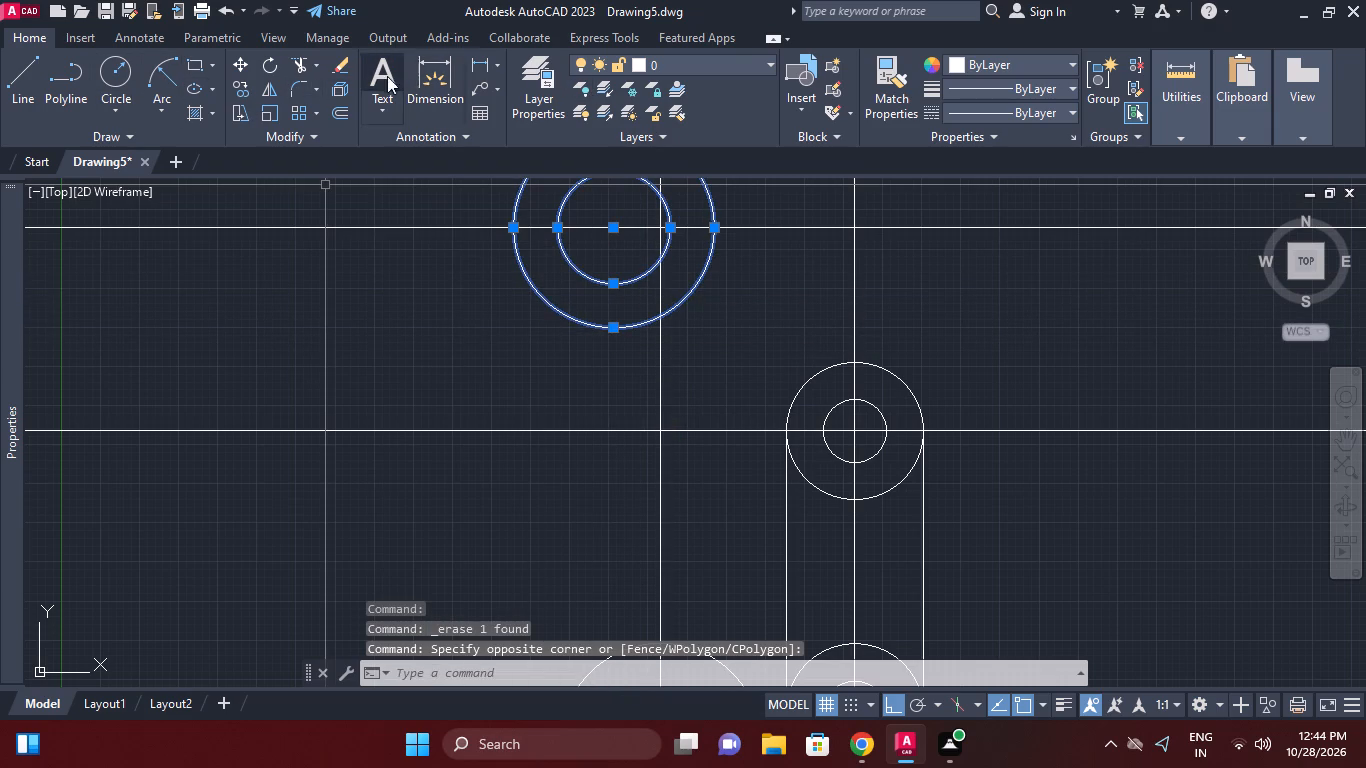
left_click(245, 67)
left_click(375, 342)
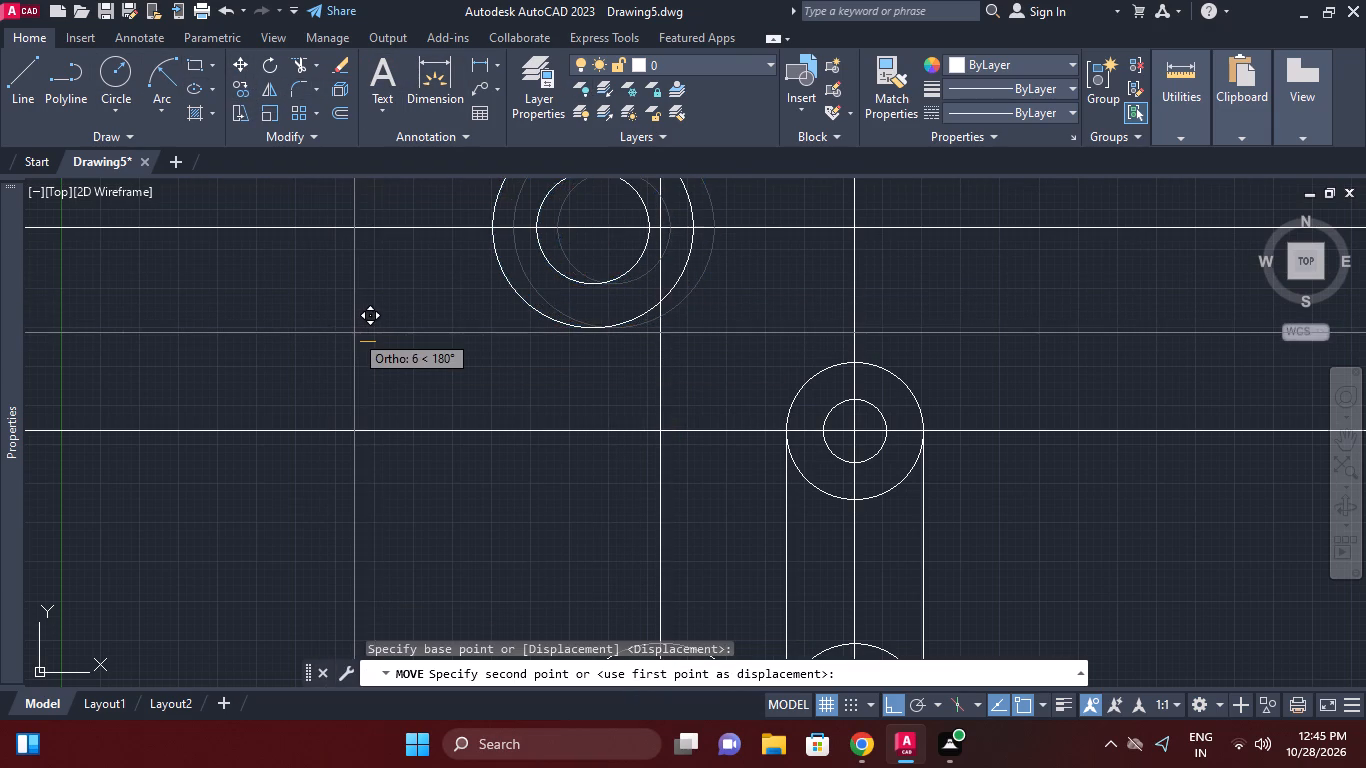
key("5")
key("Return")
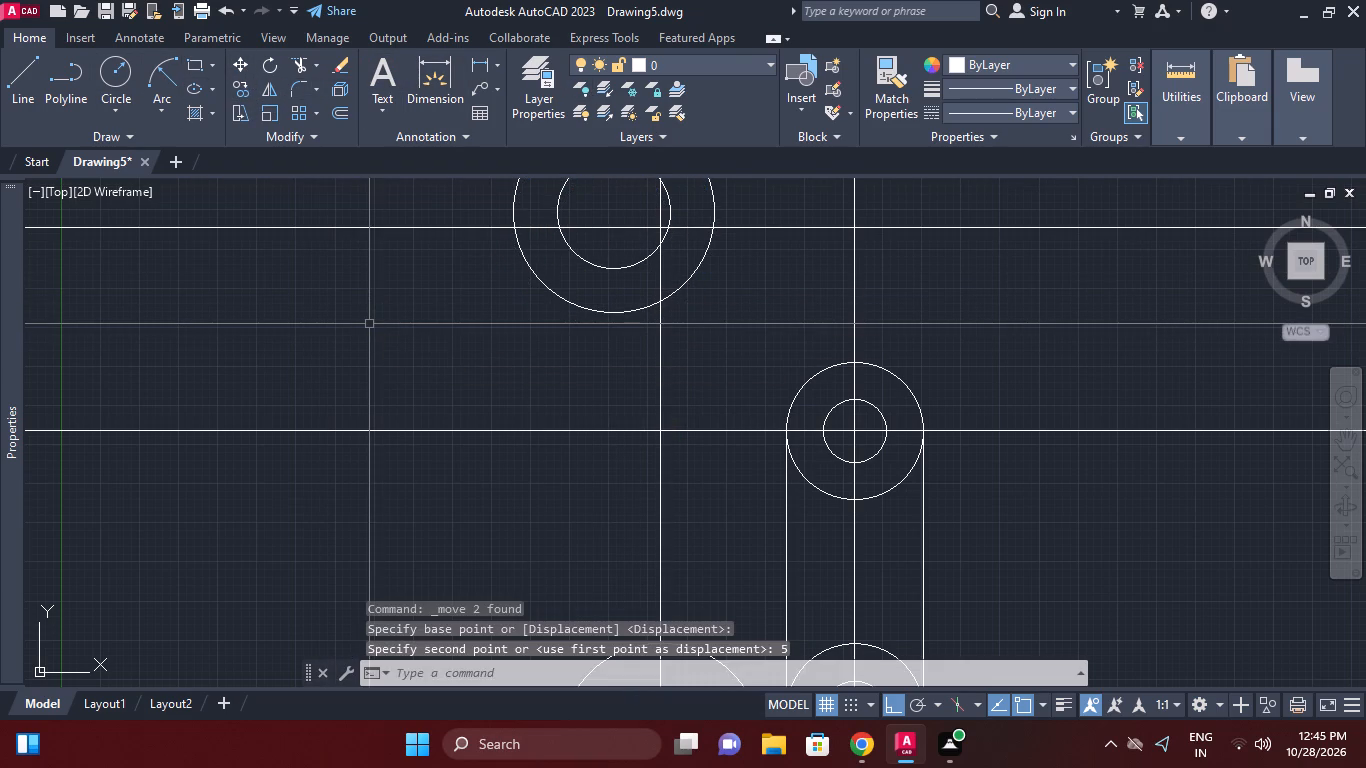
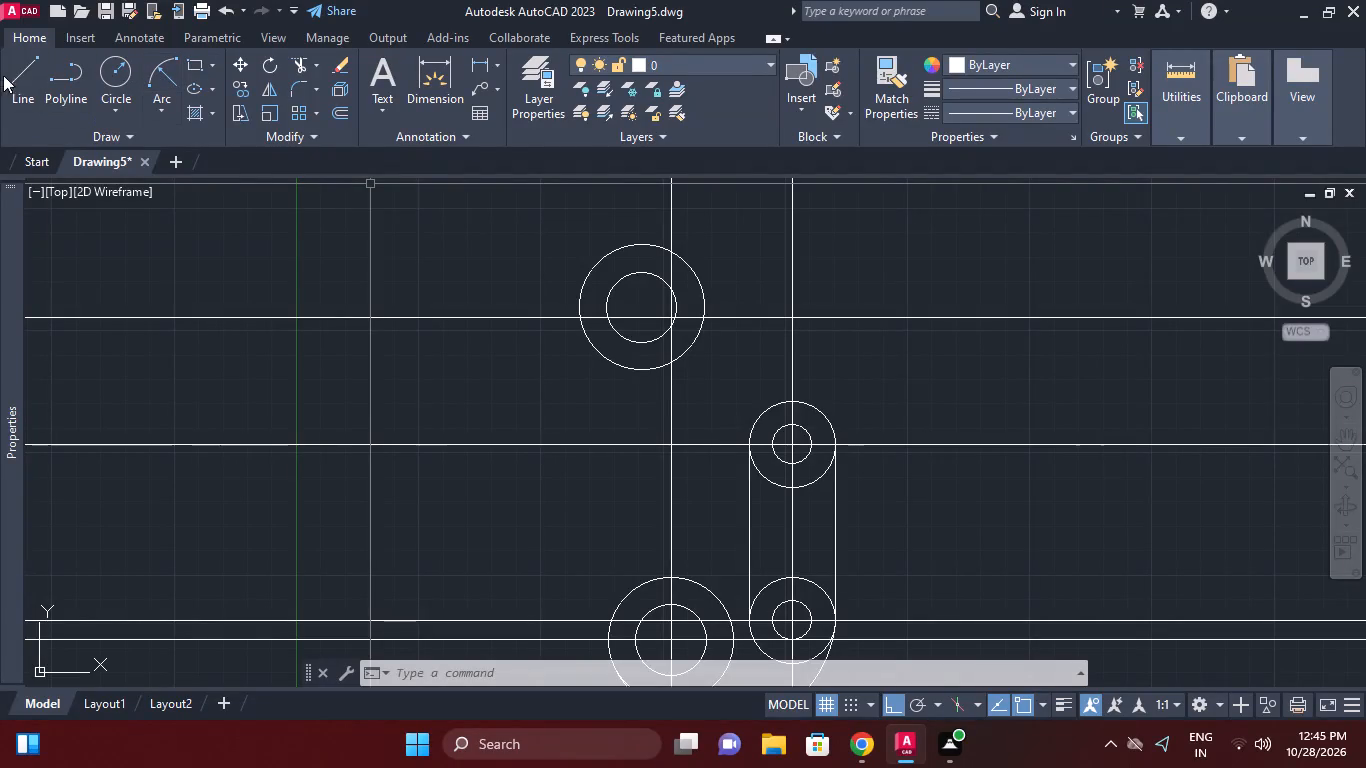
Draw a line tangent to the outer circles of the middle and top pairs, joining their facing sides.
left_click(12, 77)
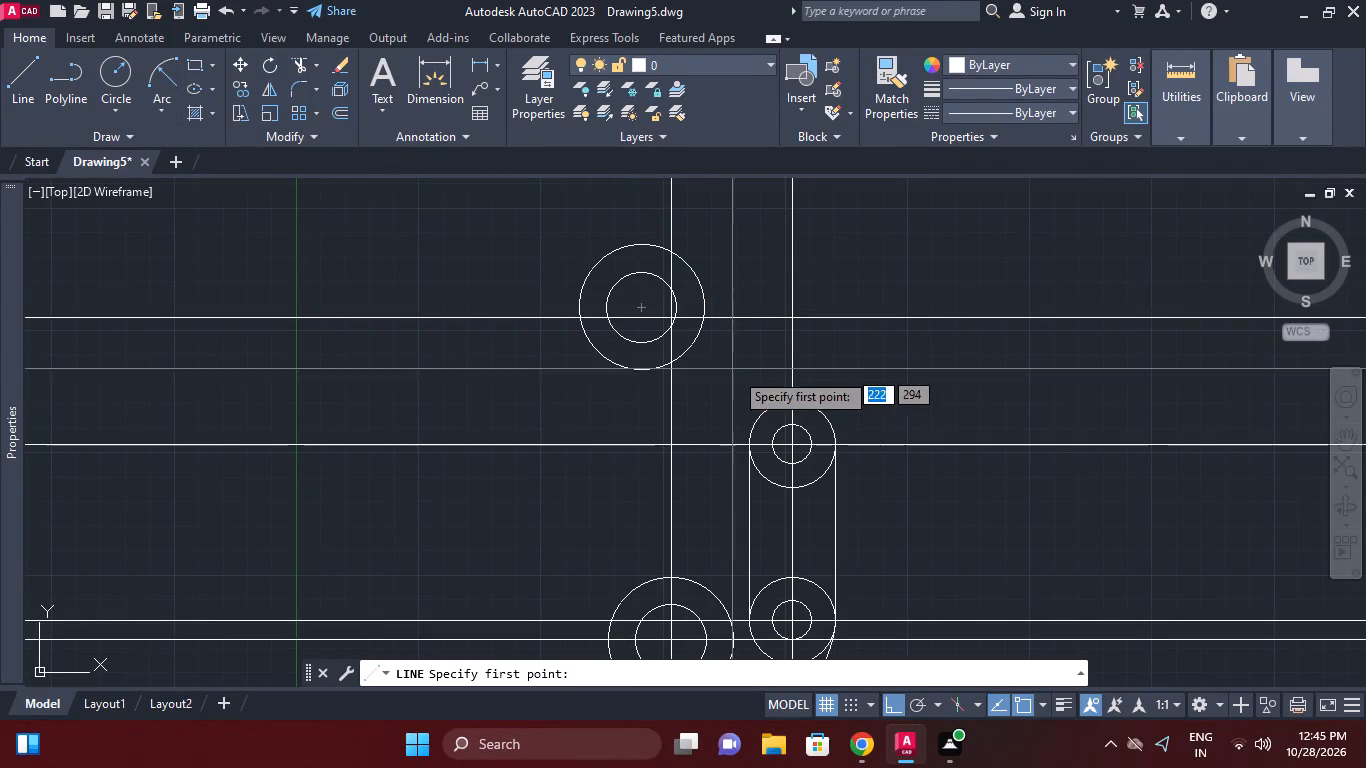
type("tan")
key("space")
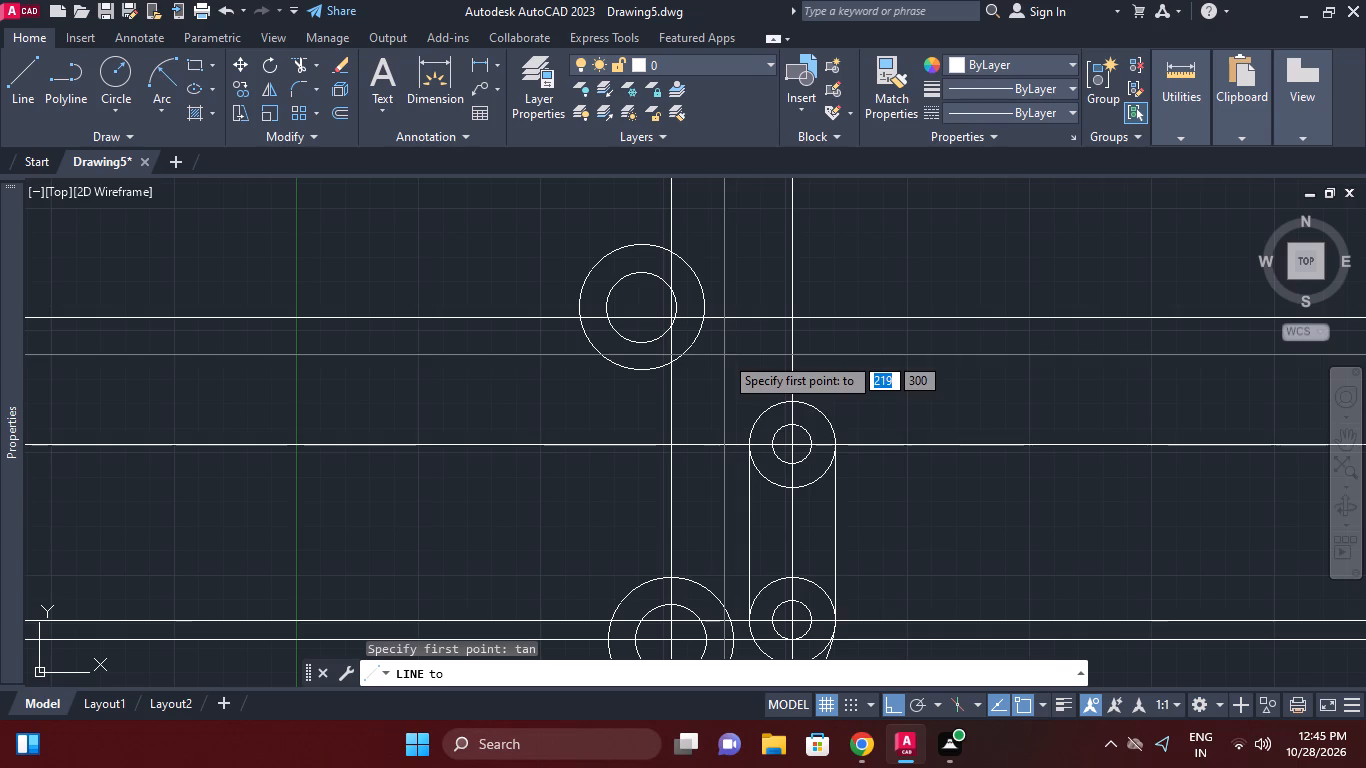
left_click(759, 414)
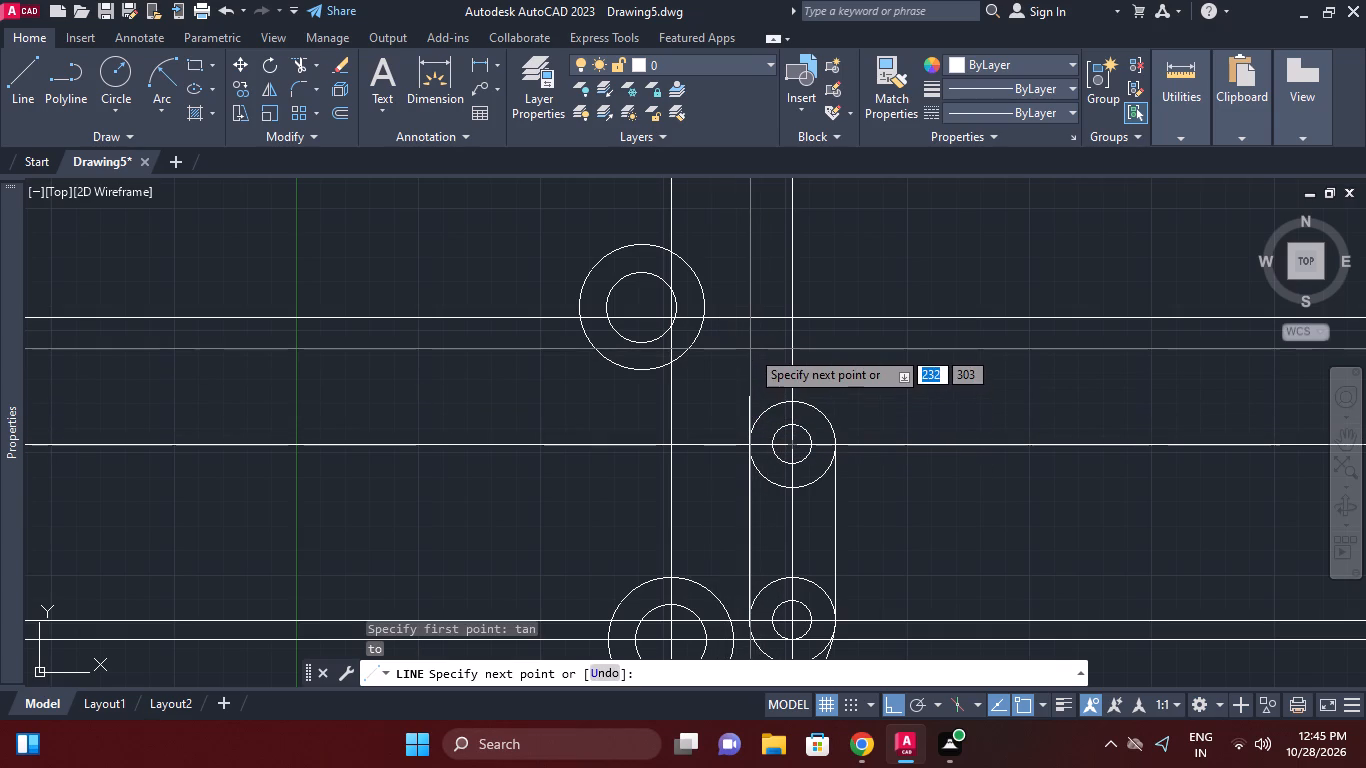
key("t")
type("n")
key("space")
type("tan")
key("space")
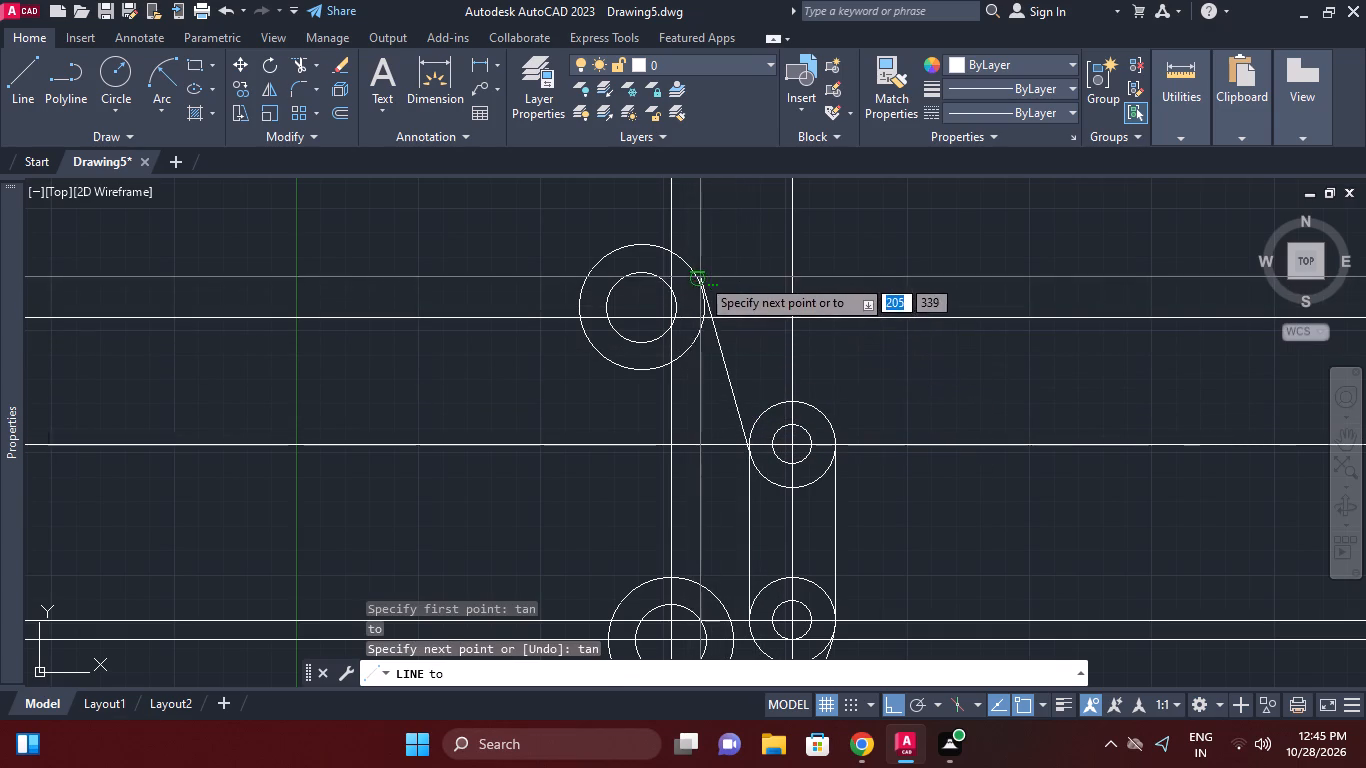
left_click(700, 277)
right_click(750, 315)
left_click(786, 348)
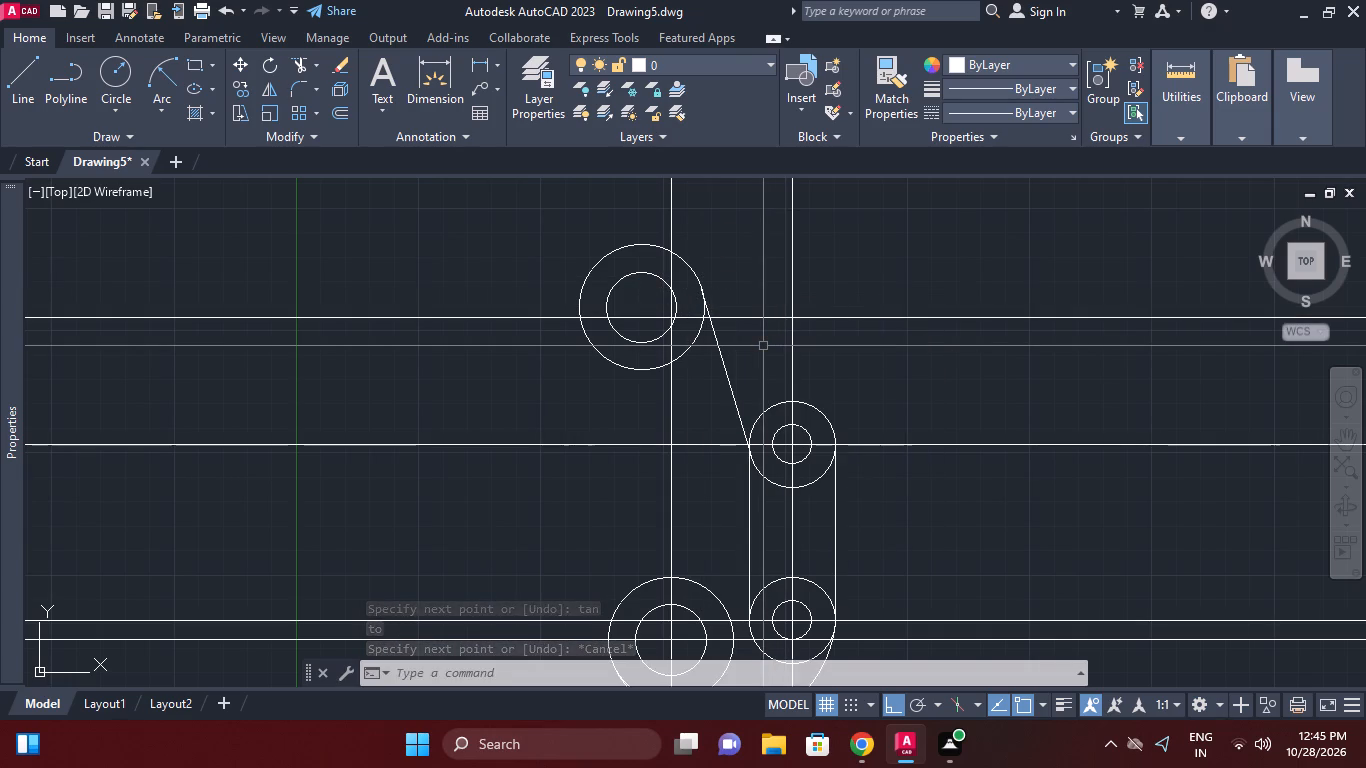
Offset the slanted tangent line between the top and middle pairs by 34, toward the top pair's centre.
key("o")
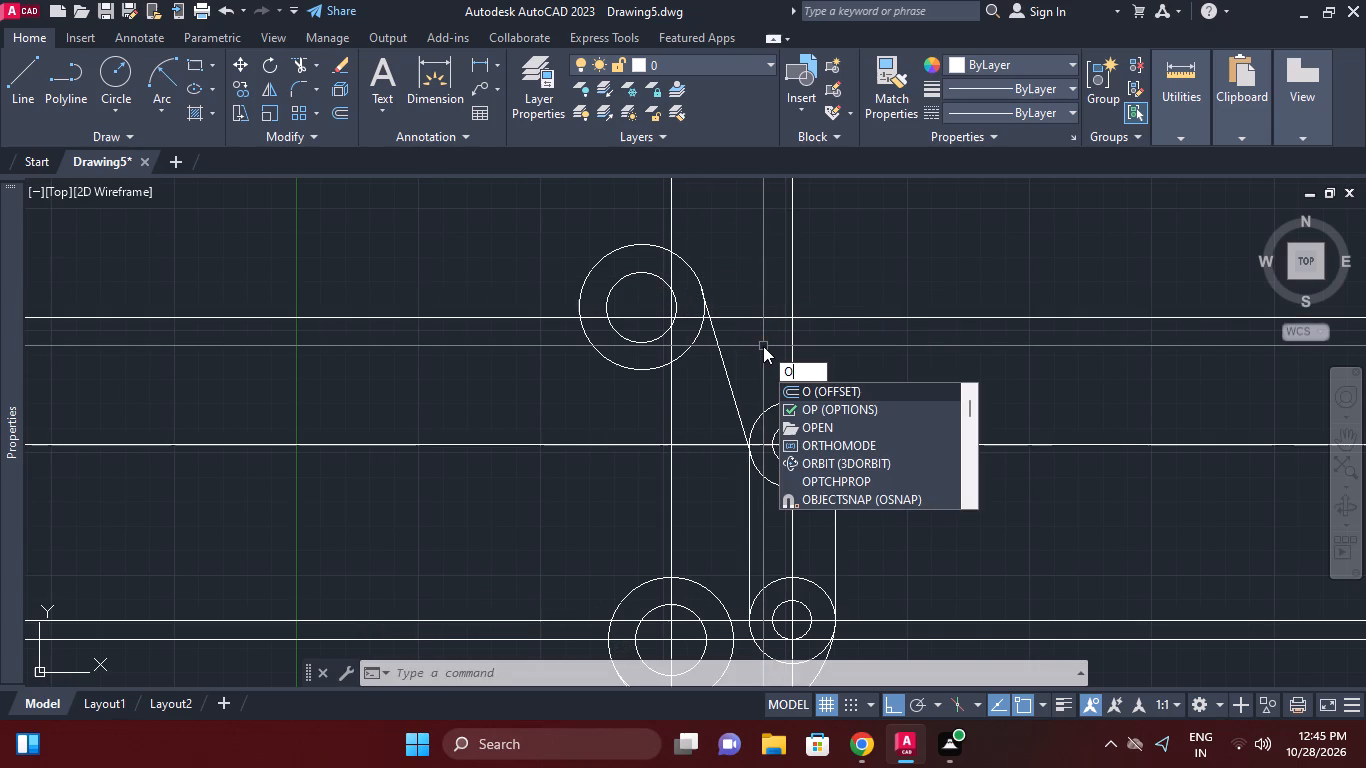
key("Return")
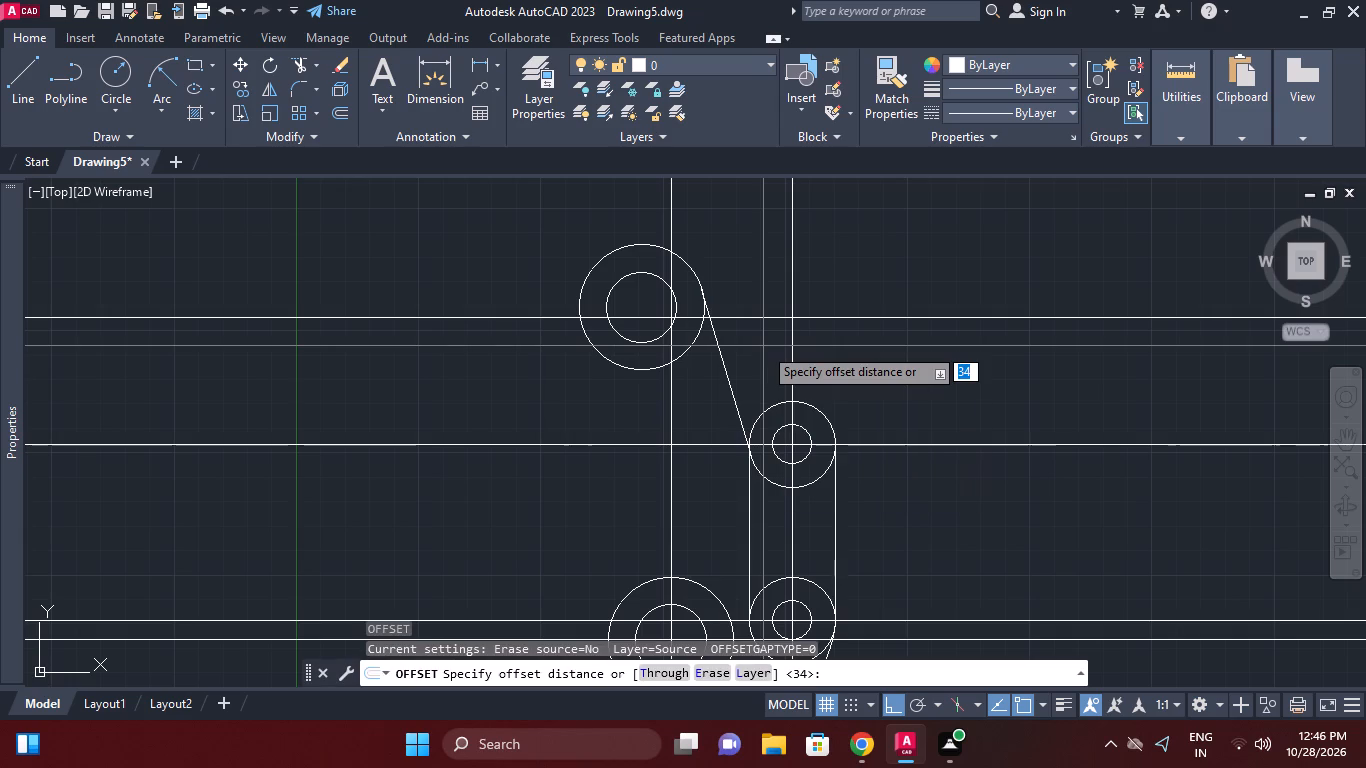
type("34")
key("Return")
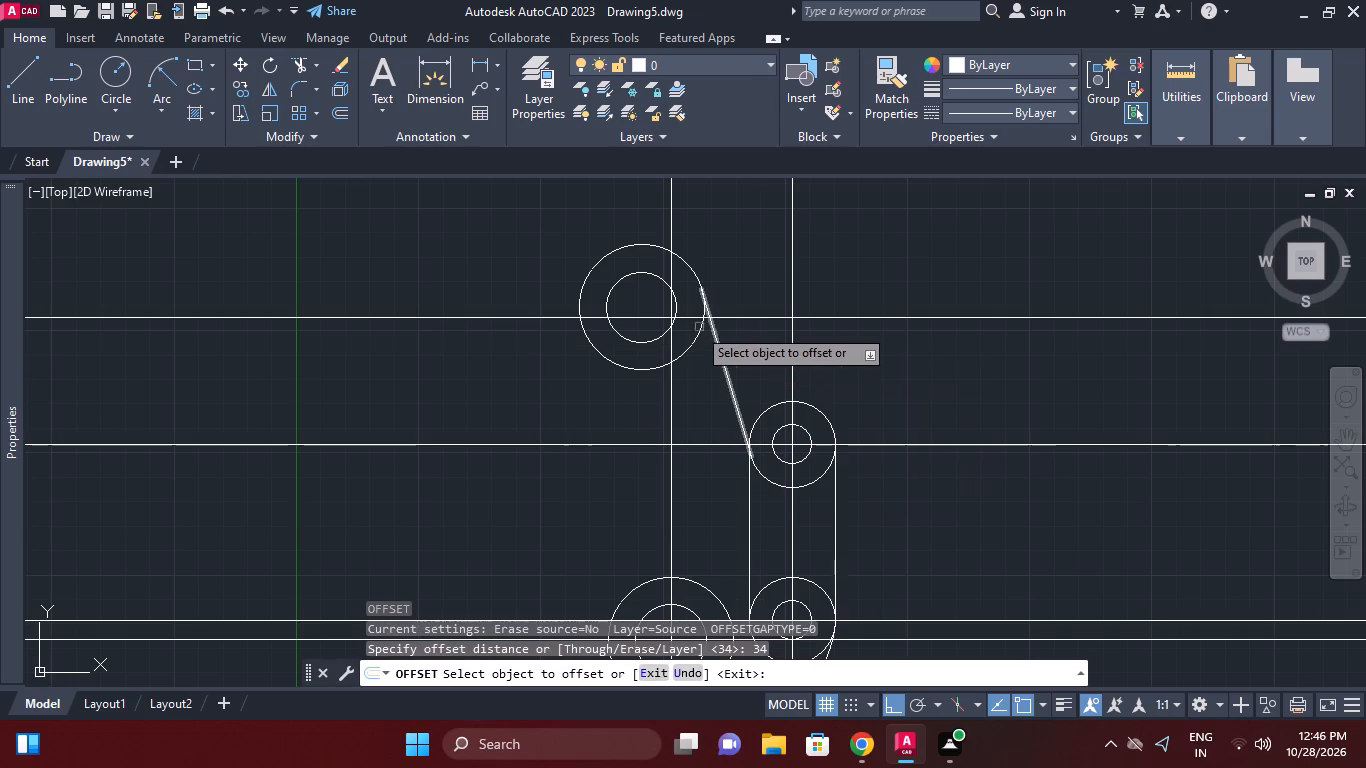
left_click(720, 351)
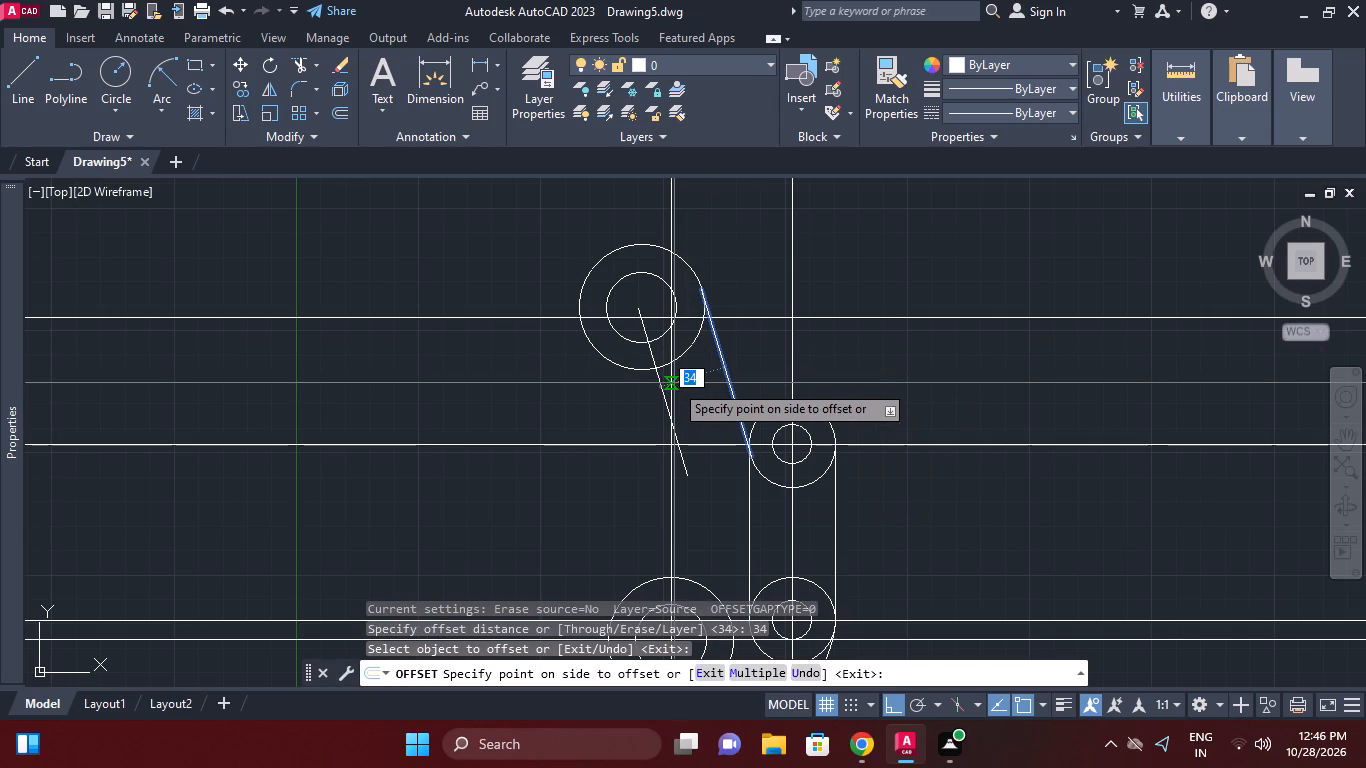
left_click(674, 383)
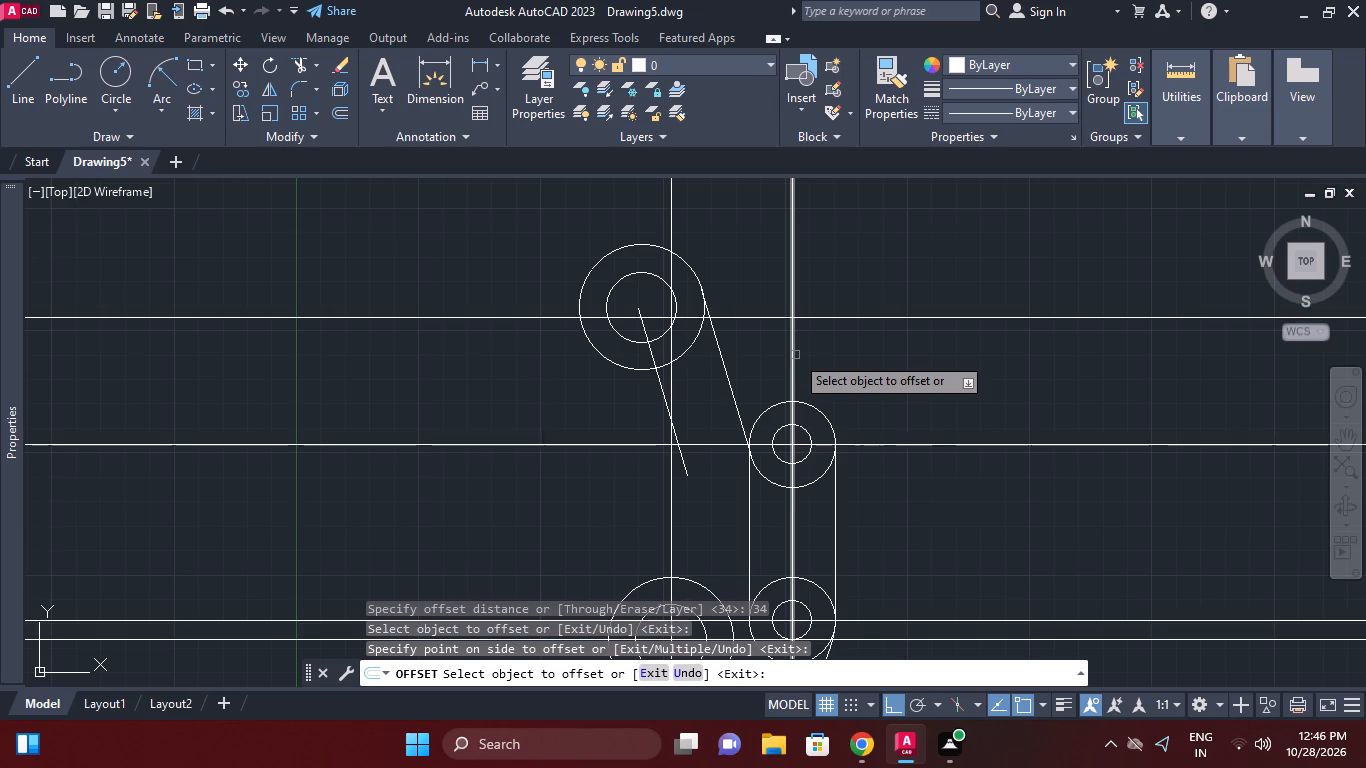
scroll(795, 355, "up", 1)
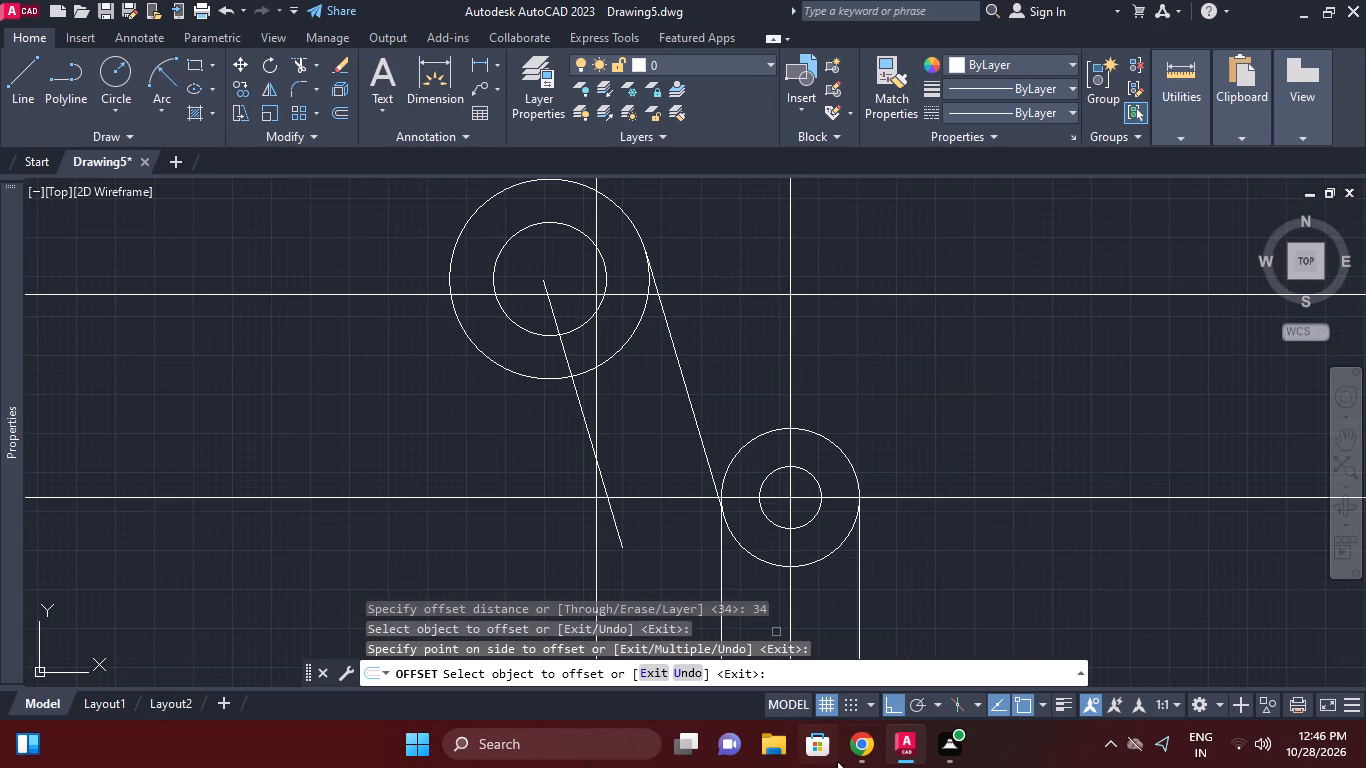
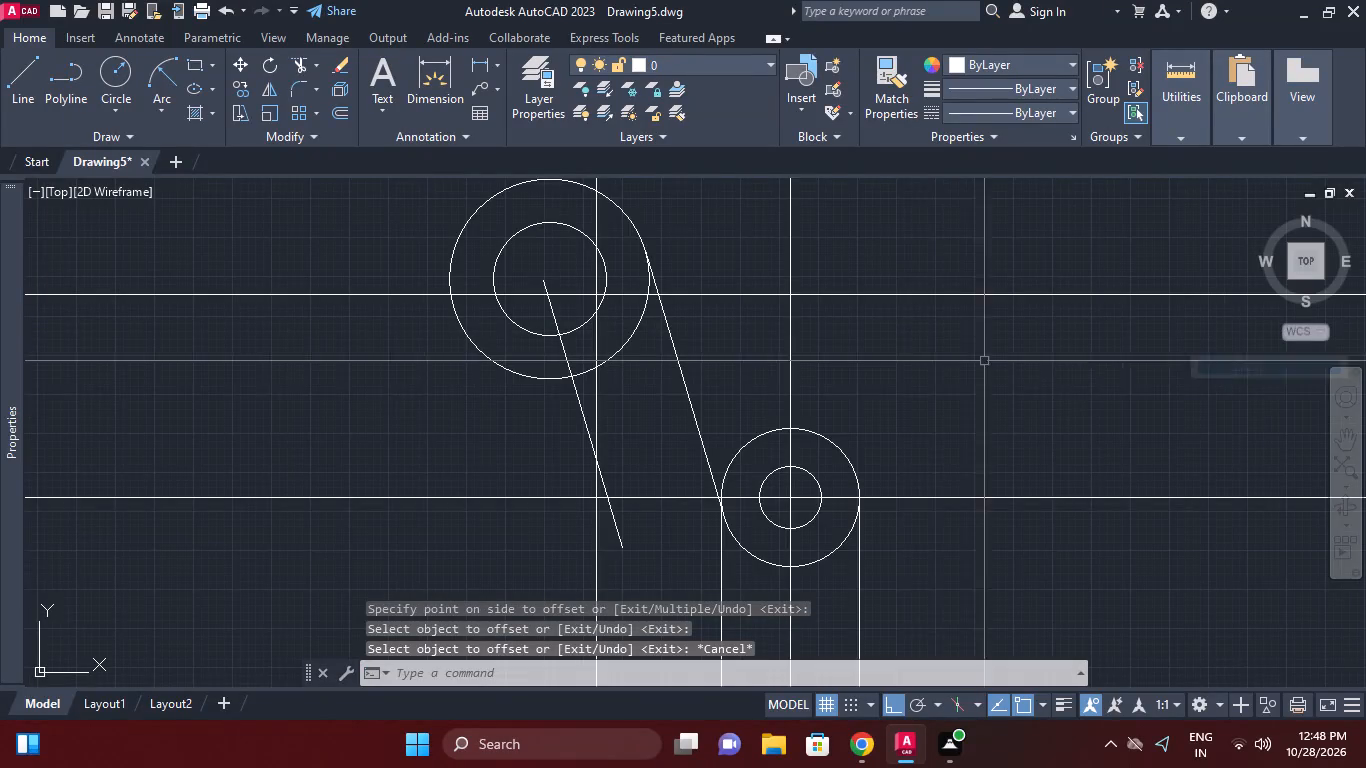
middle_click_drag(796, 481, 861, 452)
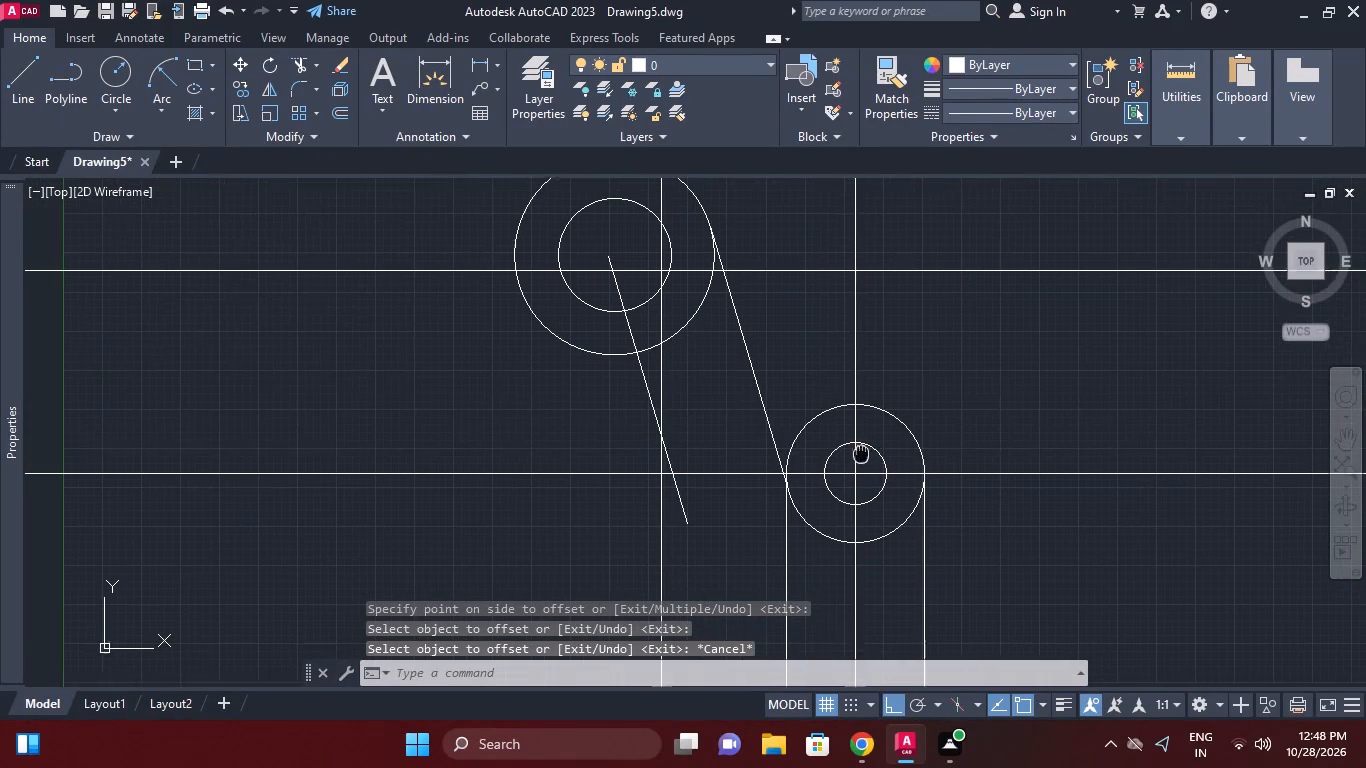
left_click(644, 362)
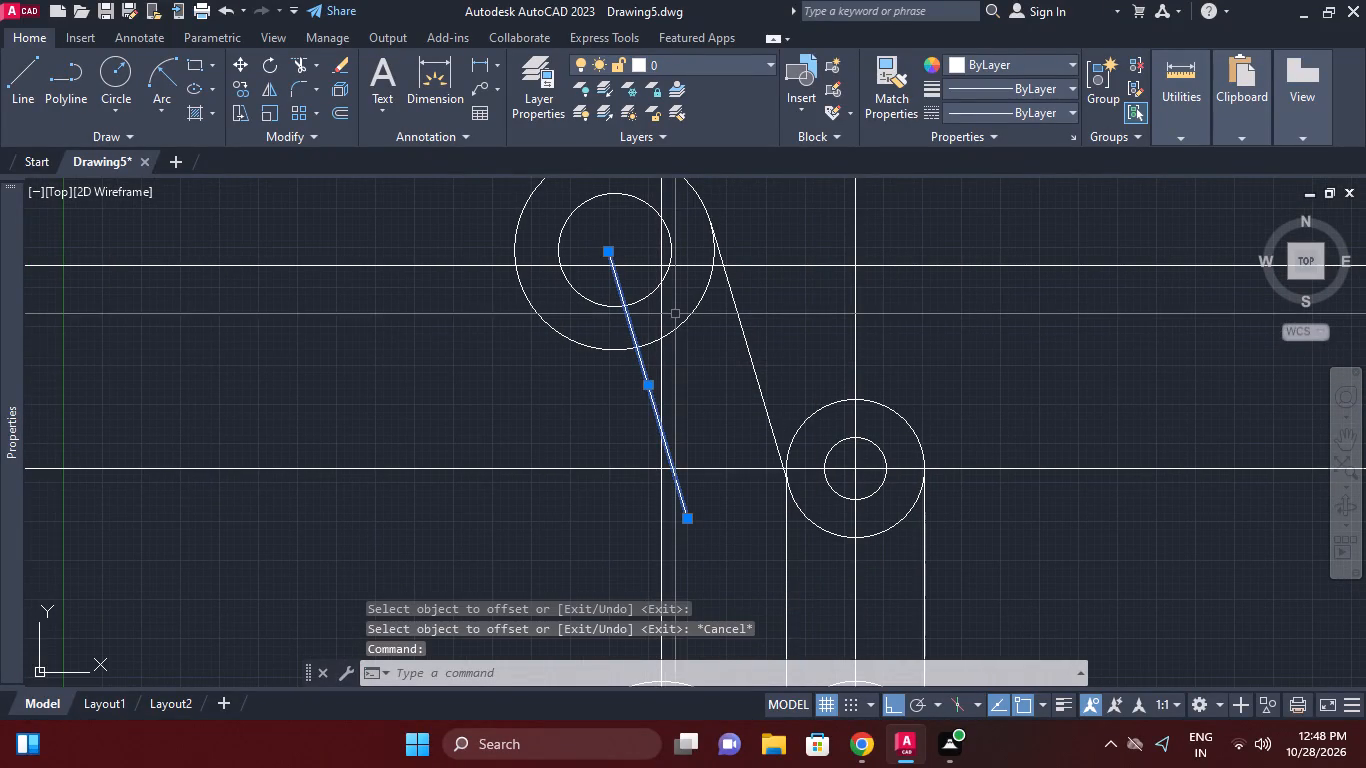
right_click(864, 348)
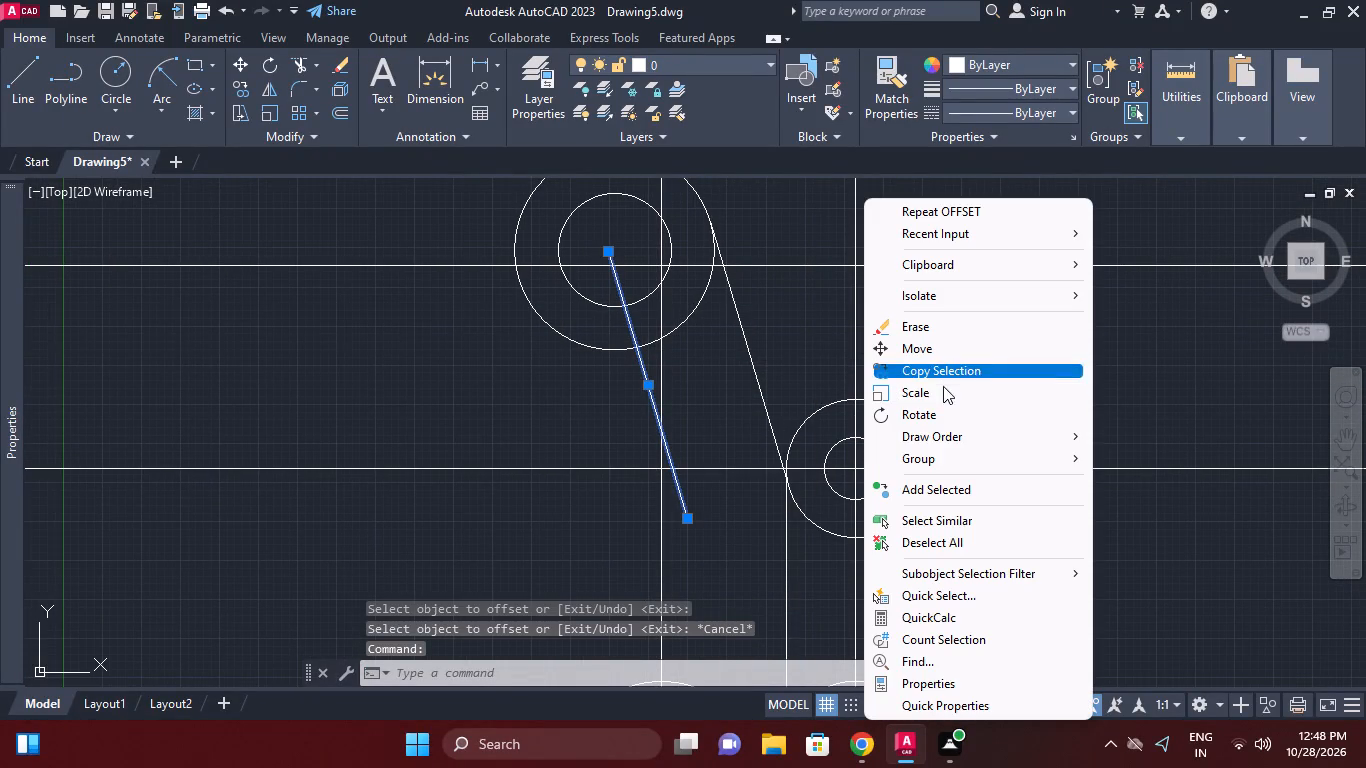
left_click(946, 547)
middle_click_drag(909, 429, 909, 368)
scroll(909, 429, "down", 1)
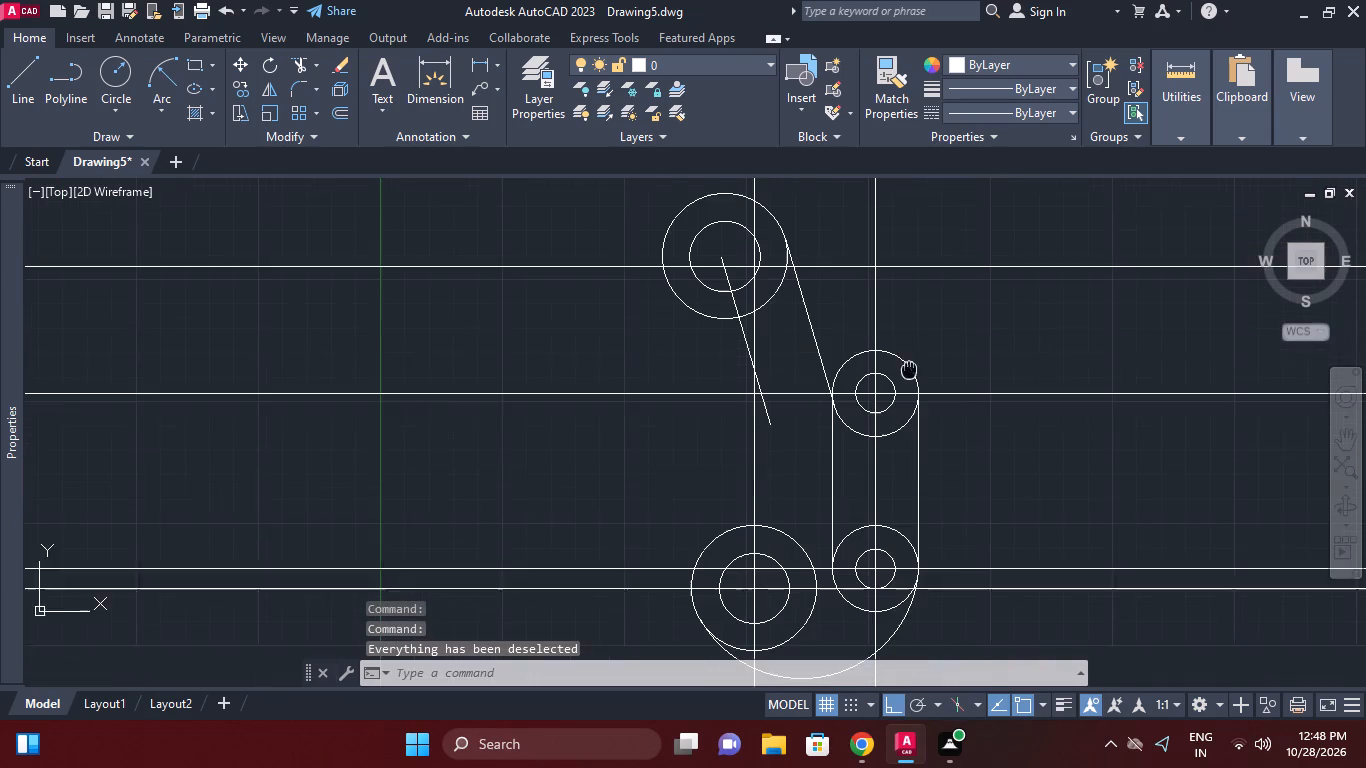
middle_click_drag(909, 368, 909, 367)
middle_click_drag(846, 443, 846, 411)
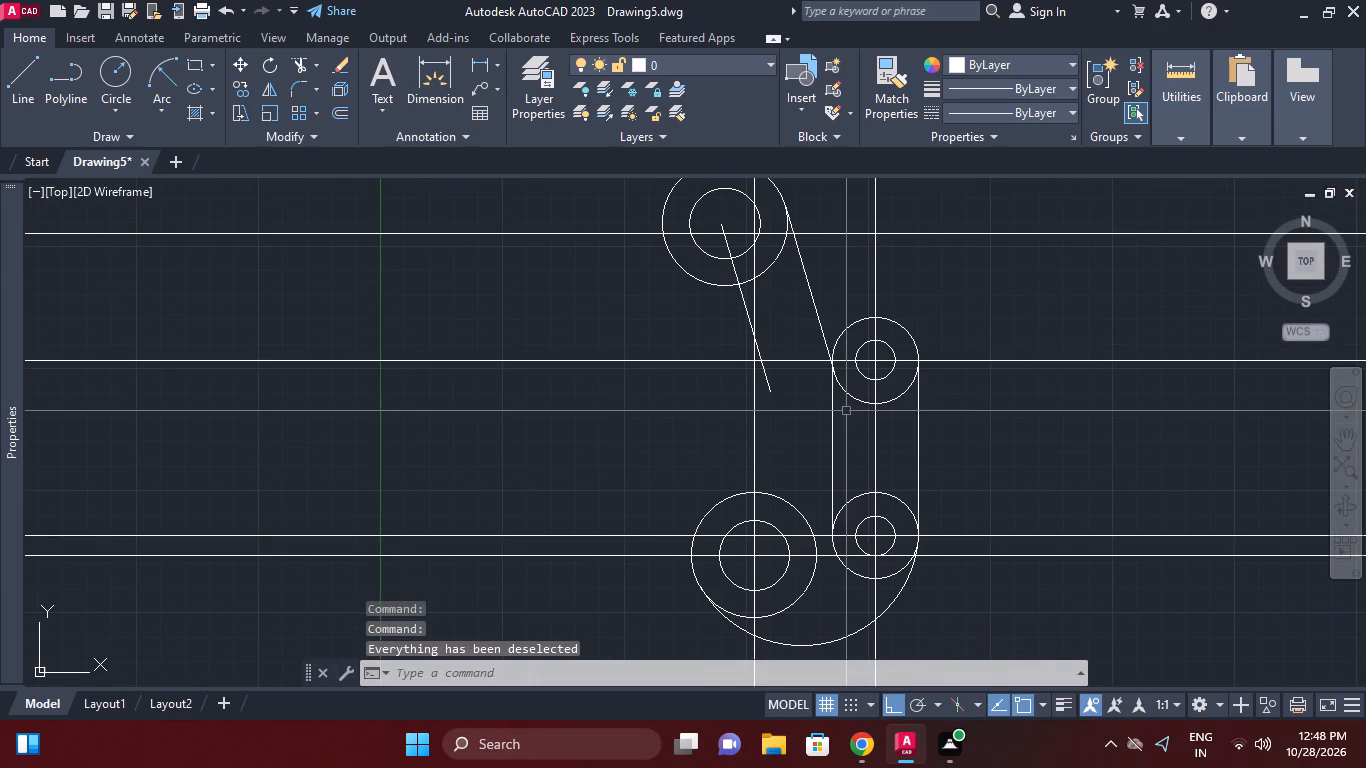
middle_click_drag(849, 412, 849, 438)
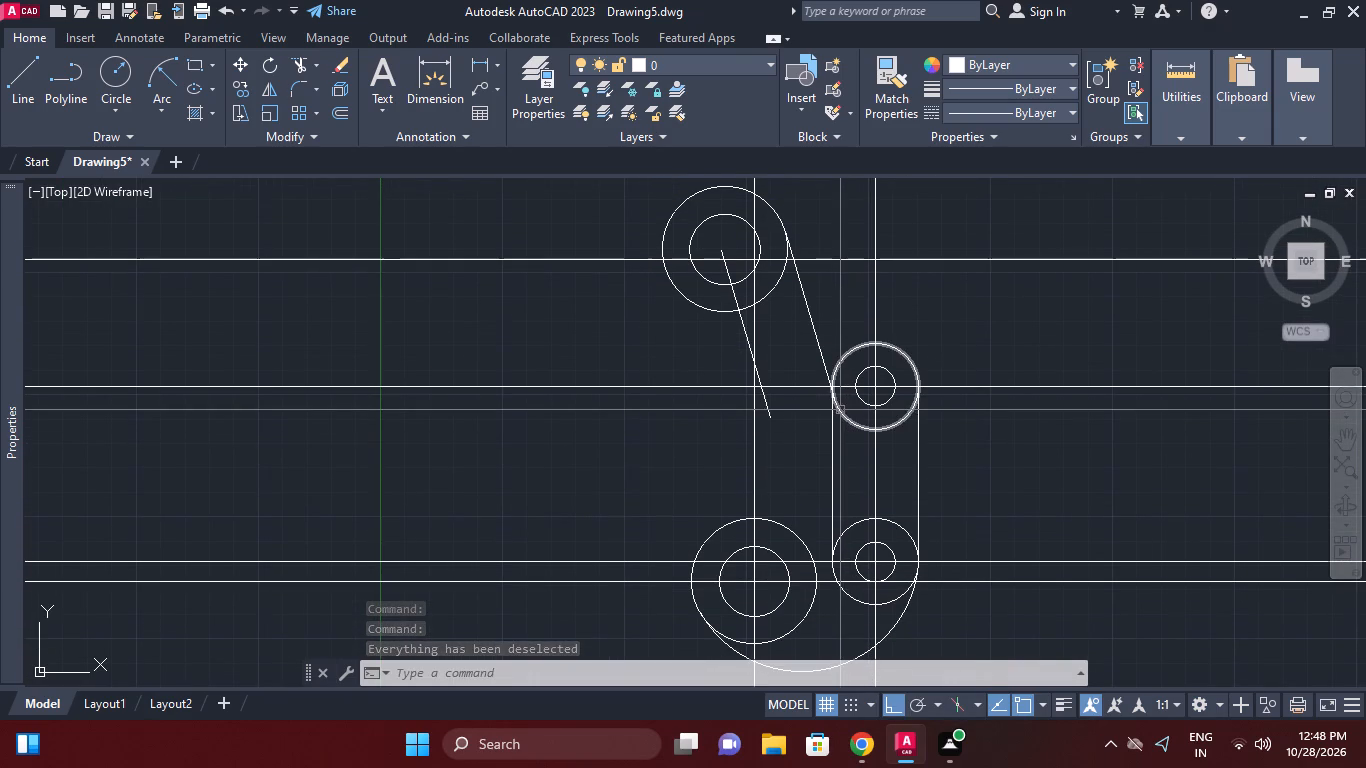
Measure the perpendicular distance between the slanted tangent line and its offset copy using an aligned dimension.
type("da")
key("l")
key("space")
left_click(745, 336)
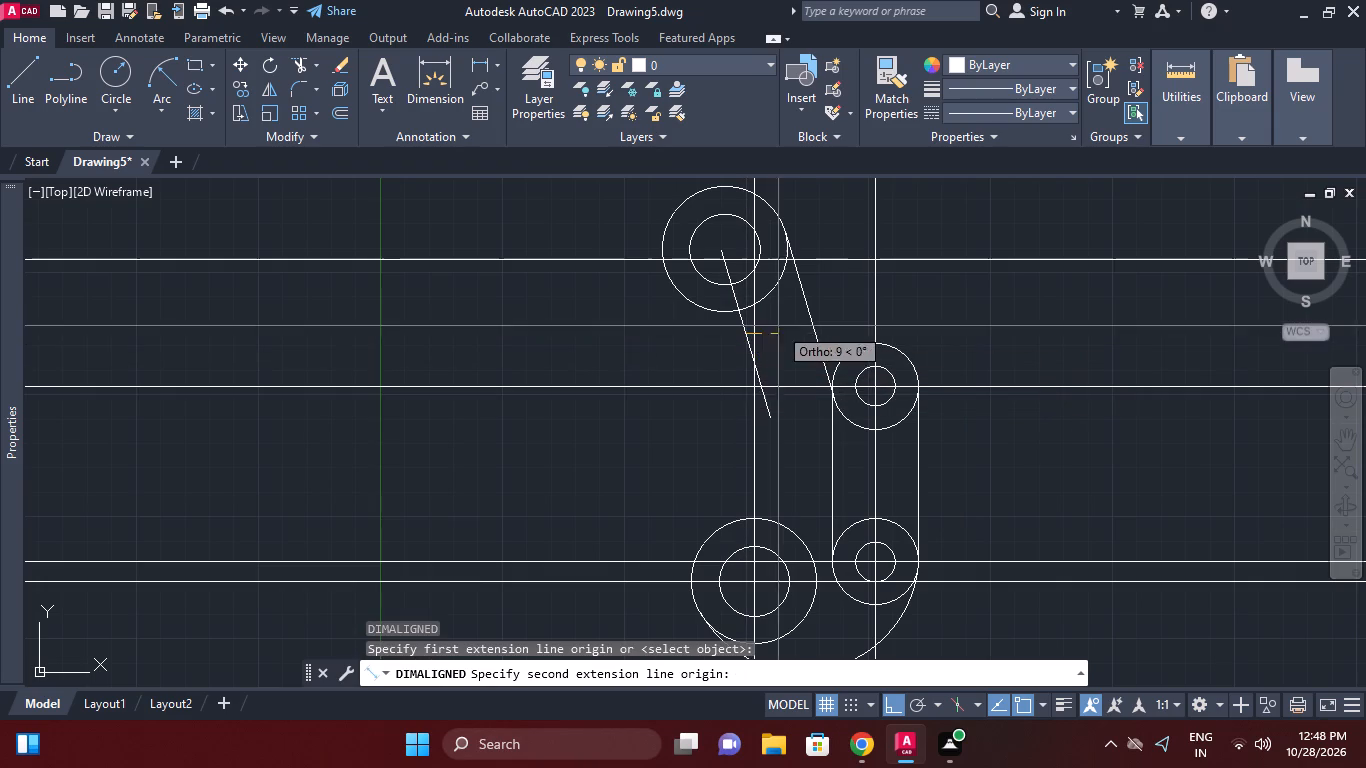
left_click(805, 310)
scroll(810, 323, "up", 2)
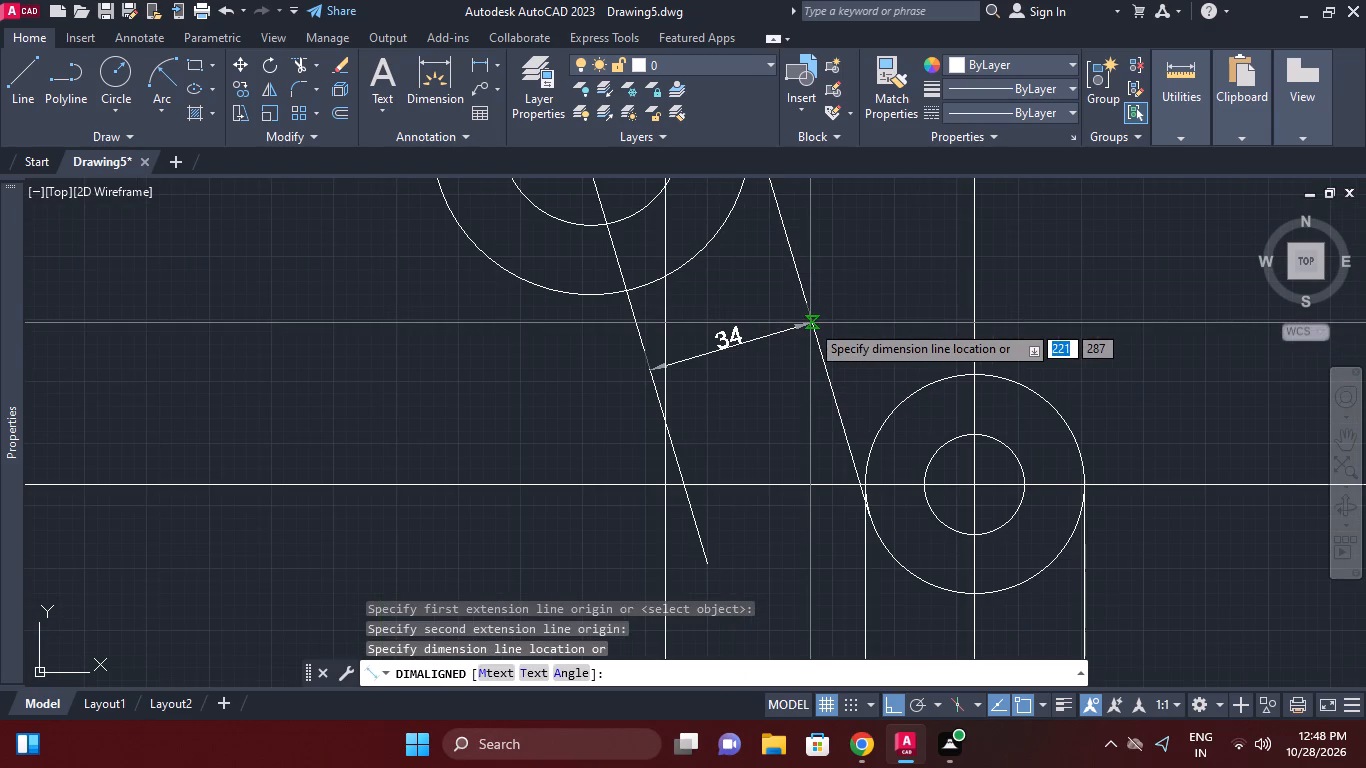
key("Escape")
Offset the slanted line starting near the top pair's centre by 22, toward the original tangent line.
type("o")
key("space")
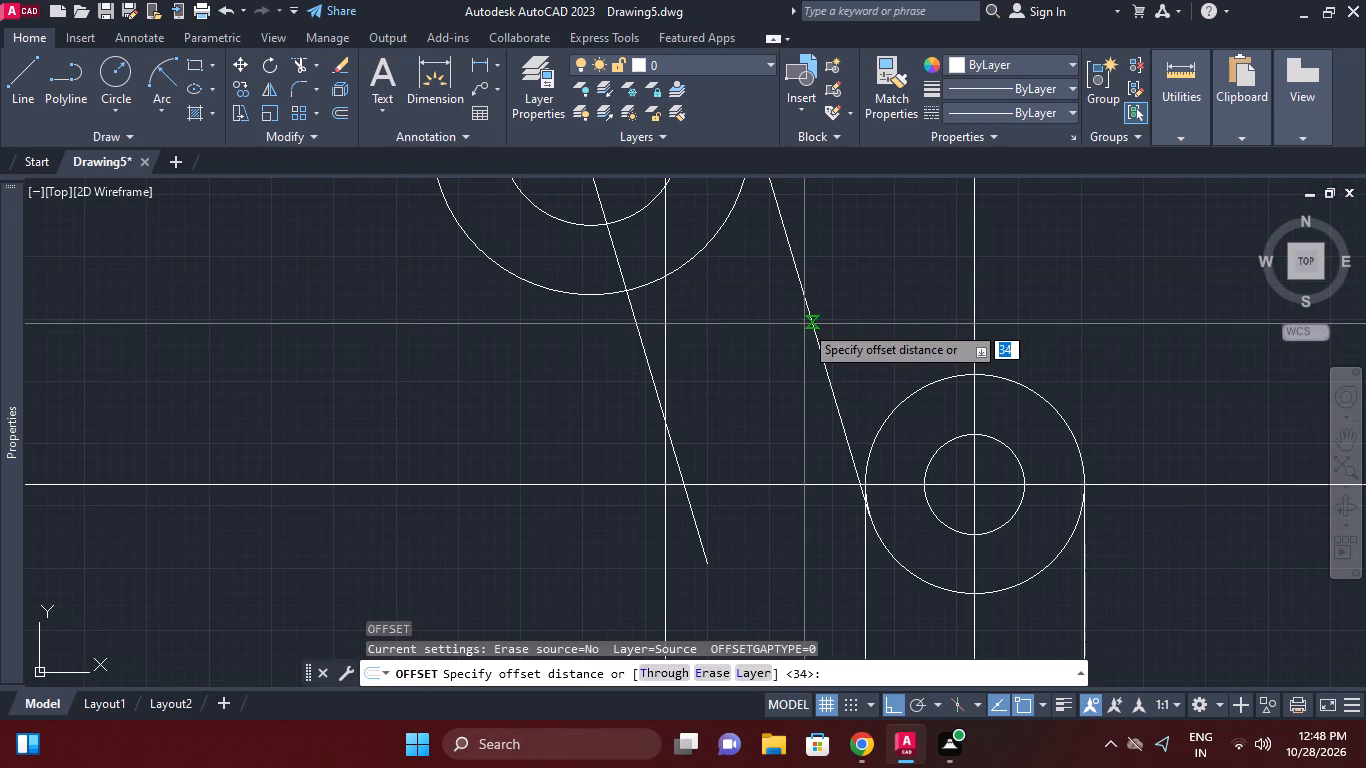
type("22")
key("Return")
left_click(645, 360)
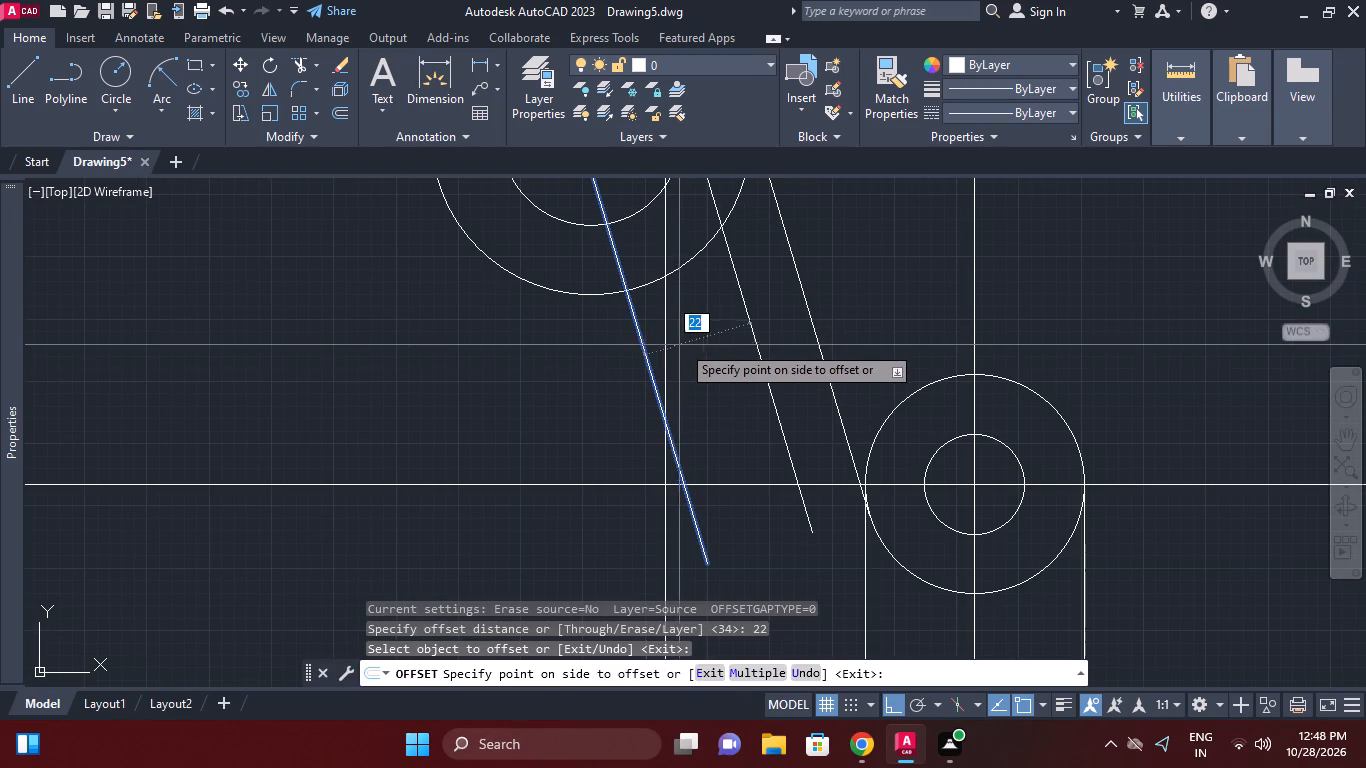
left_click(683, 343)
key("Escape")
Draw a radius 22 circle centred where the new offset line crosses the middle pair's horizontal construction line.
middle_click_drag(856, 413, 868, 372)
key("c")
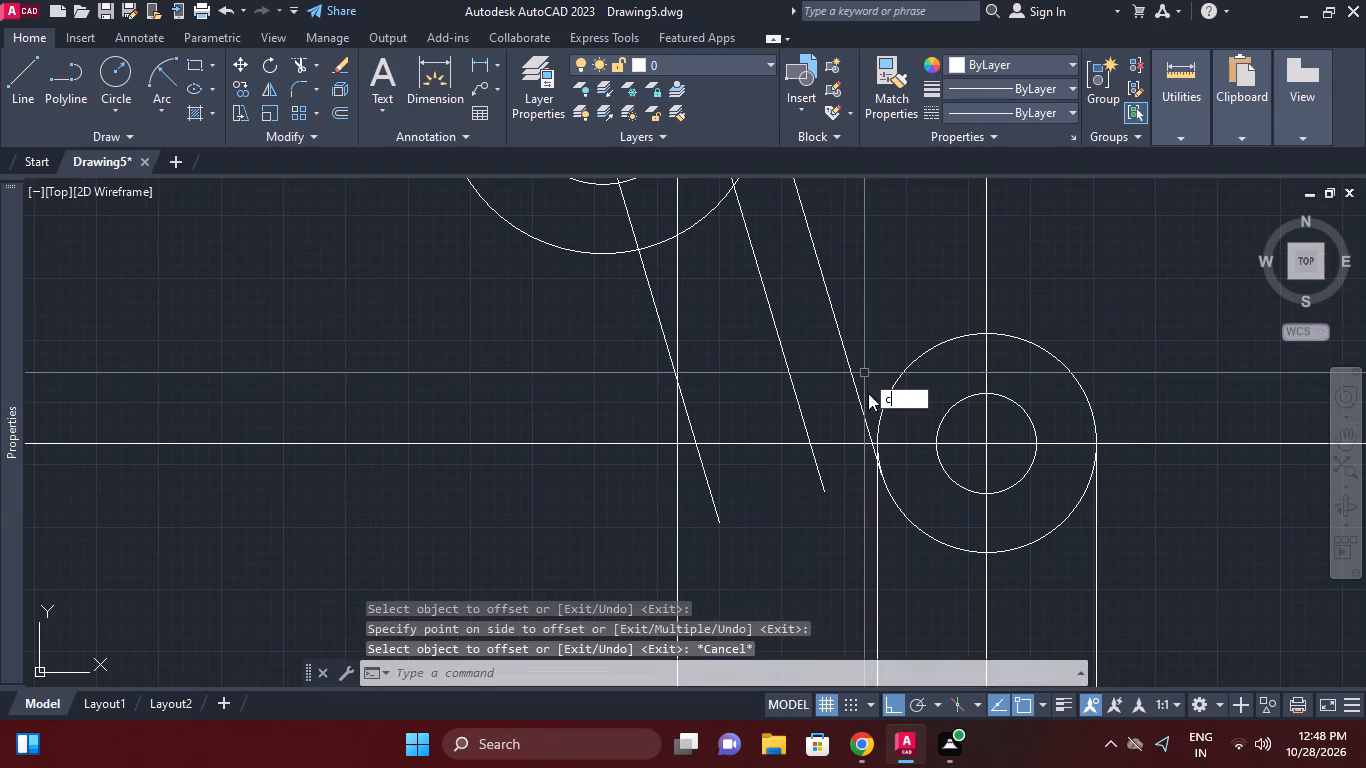
key("space")
left_click(808, 441)
type("22")
key("Return")
Draw a radius 14 circle tangent to the underside of the radius 22 circle and the adjacent vertical tangent line.
scroll(866, 423, "down", 2)
middle_click_drag(869, 428, 904, 294)
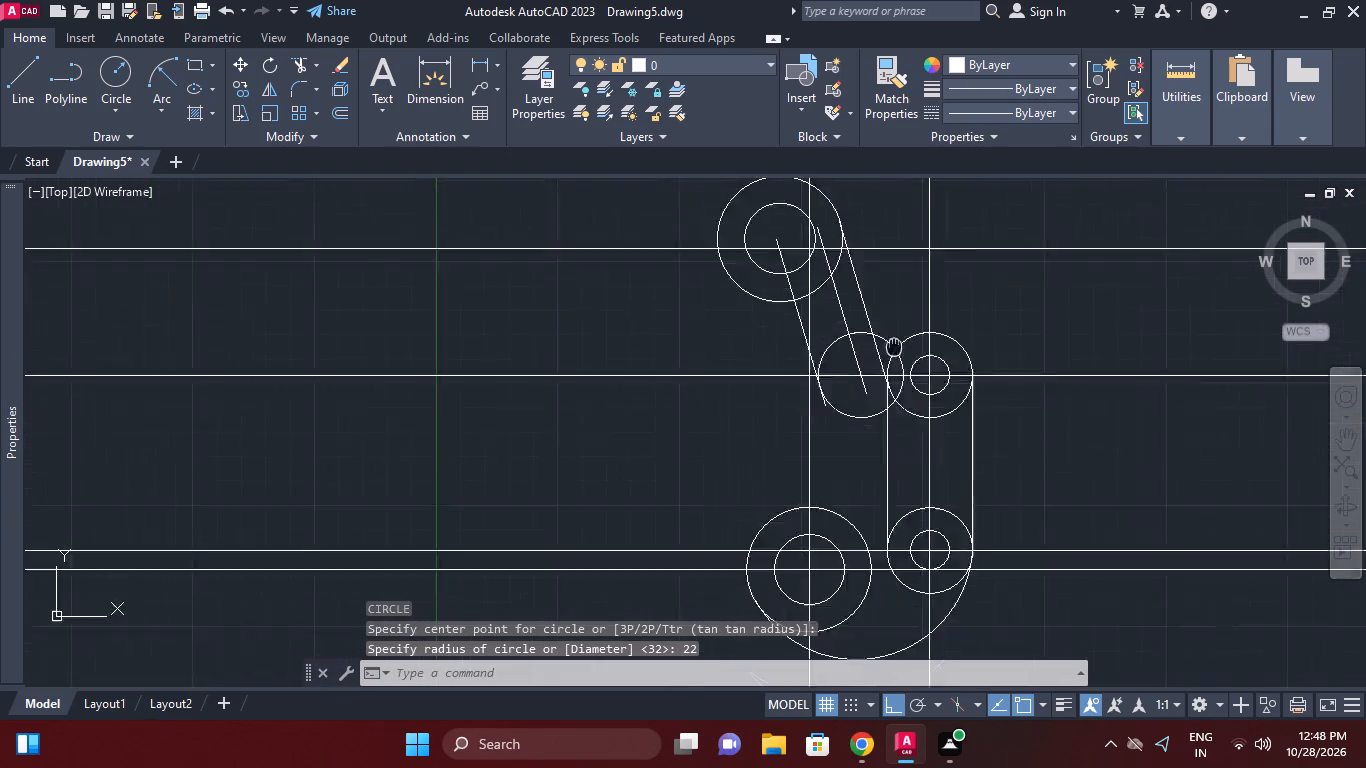
middle_click_drag(904, 294, 905, 272)
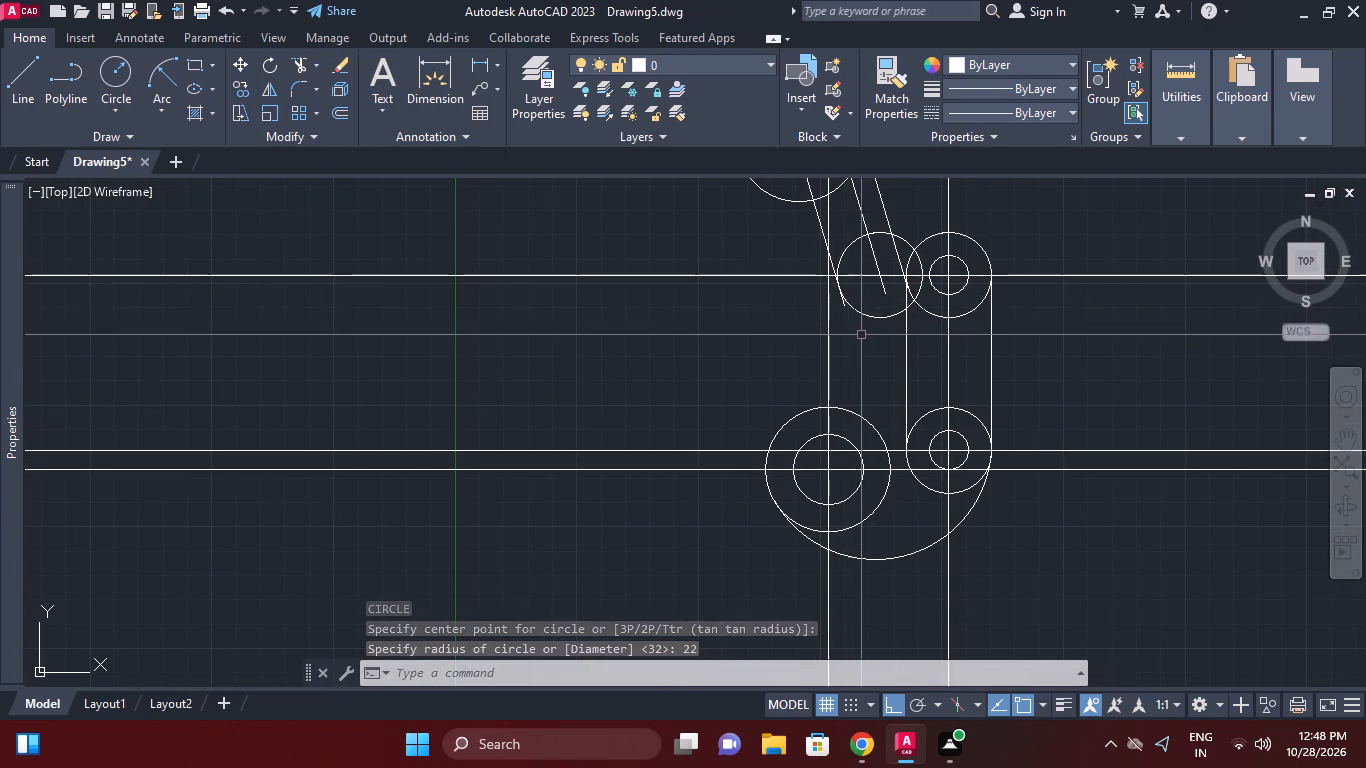
scroll(858, 328, "up", 1)
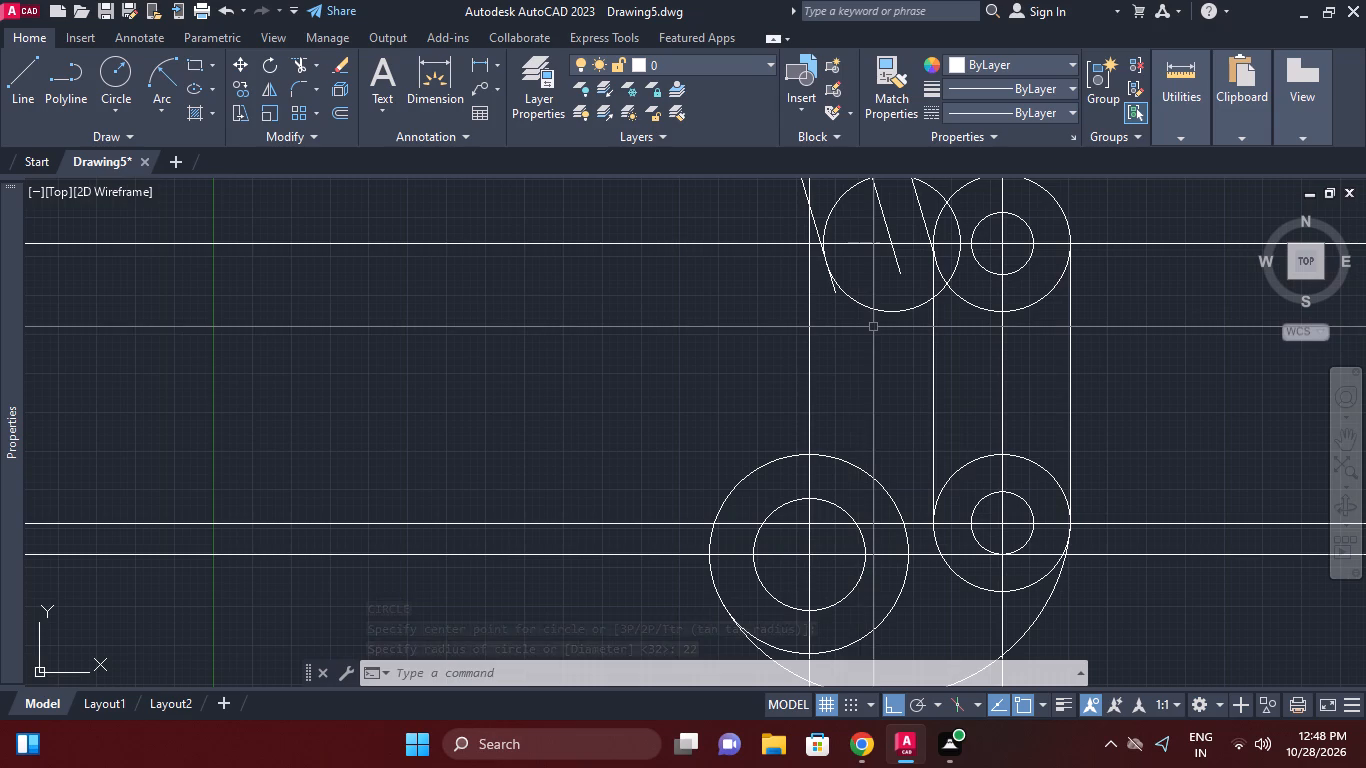
key("Escape")
left_click(99, 81)
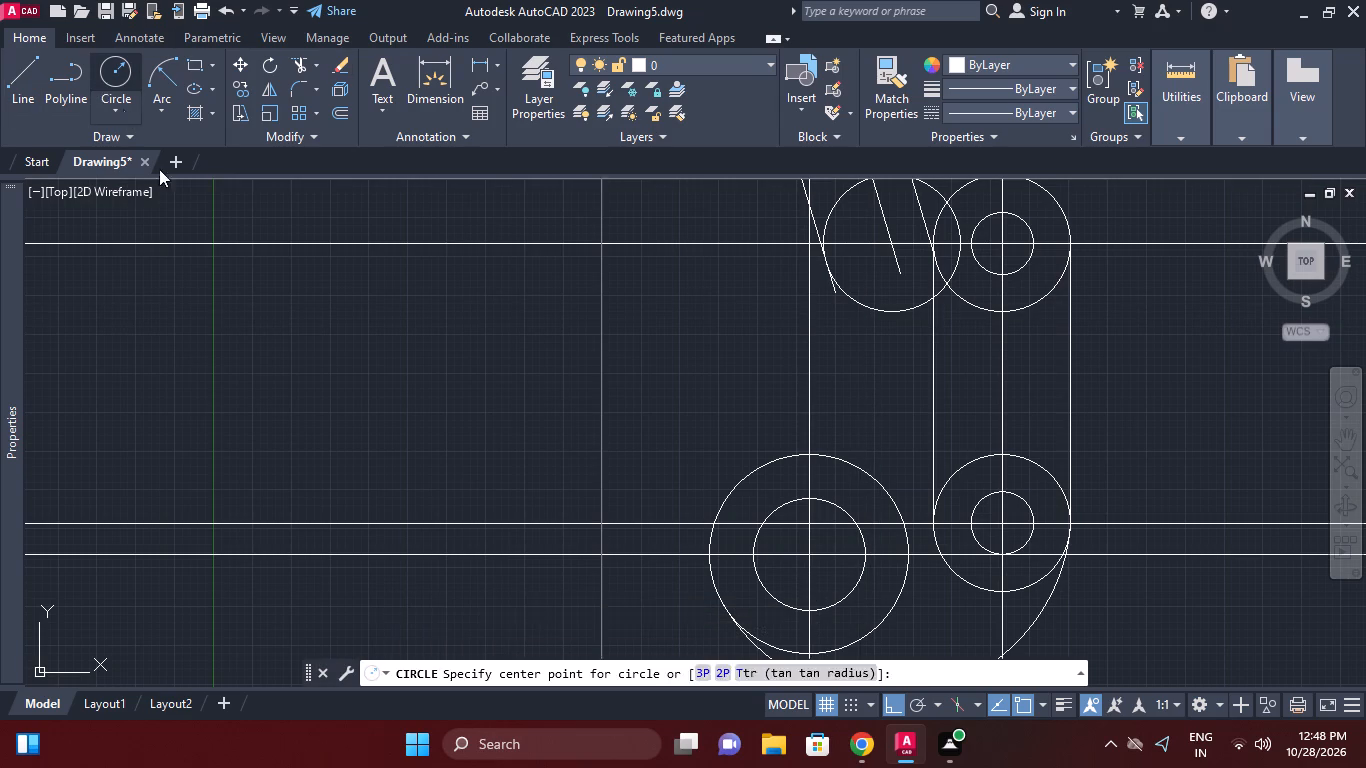
left_click(839, 668)
middle_click_drag(857, 520, 857, 482)
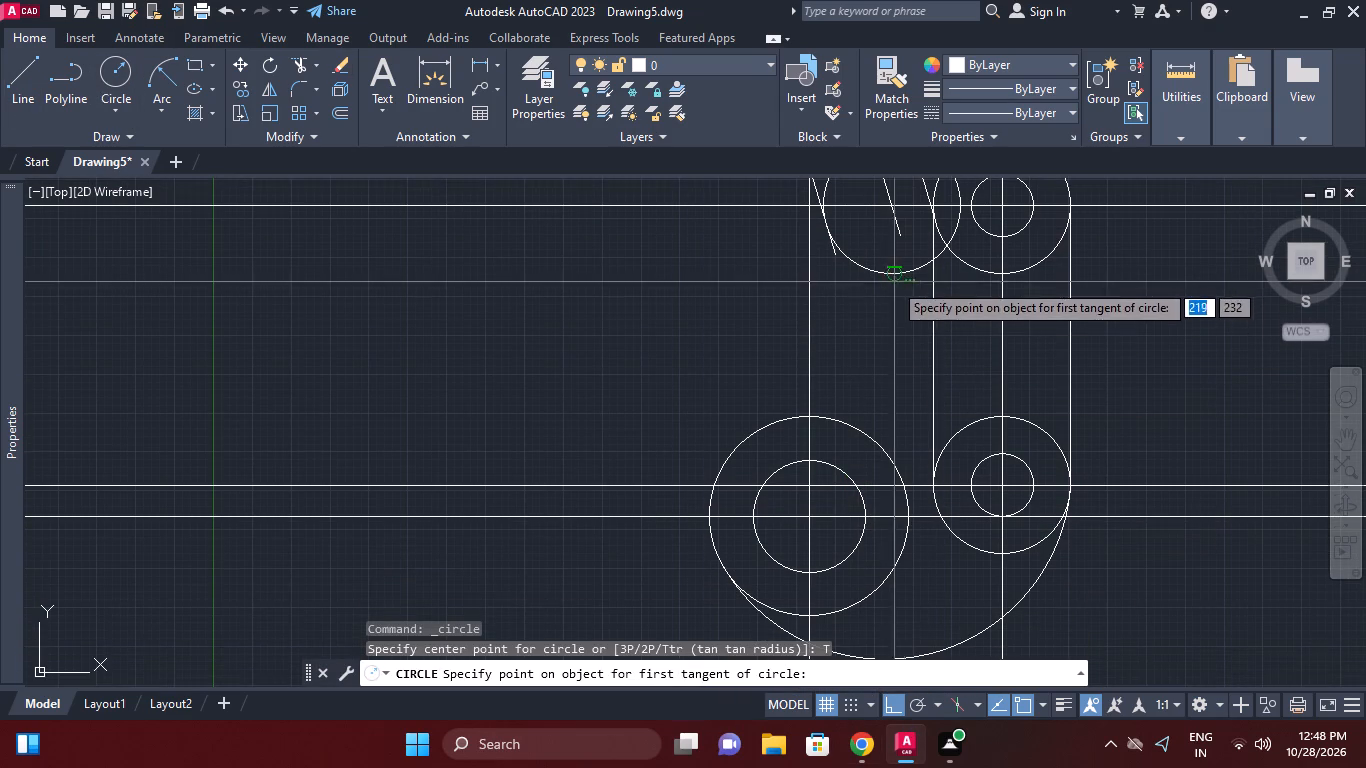
left_click(881, 278)
left_click(932, 322)
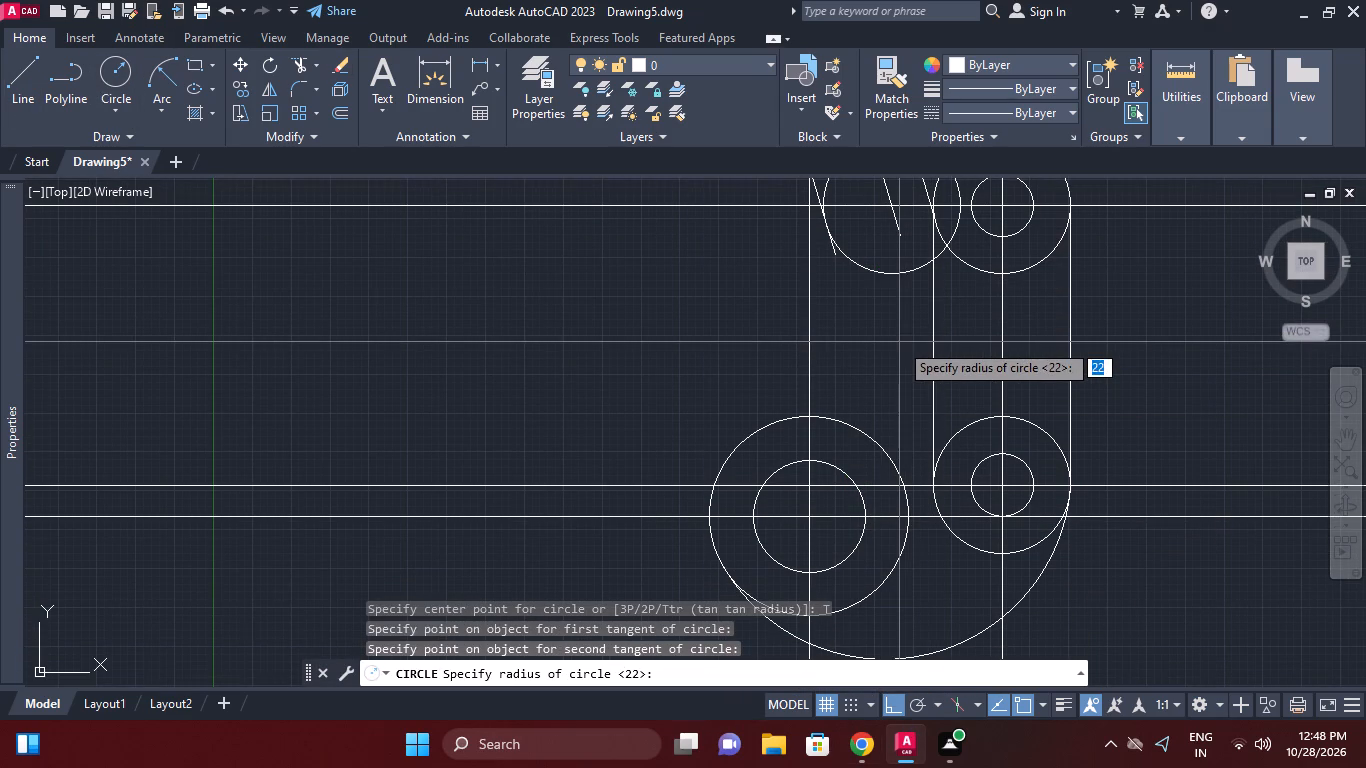
type("14")
key("Return")
key("Escape")
Trim the radius 14 circle to the arc joining the radius 22 circle and the vertical tangent line.
type("tr")
key("space")
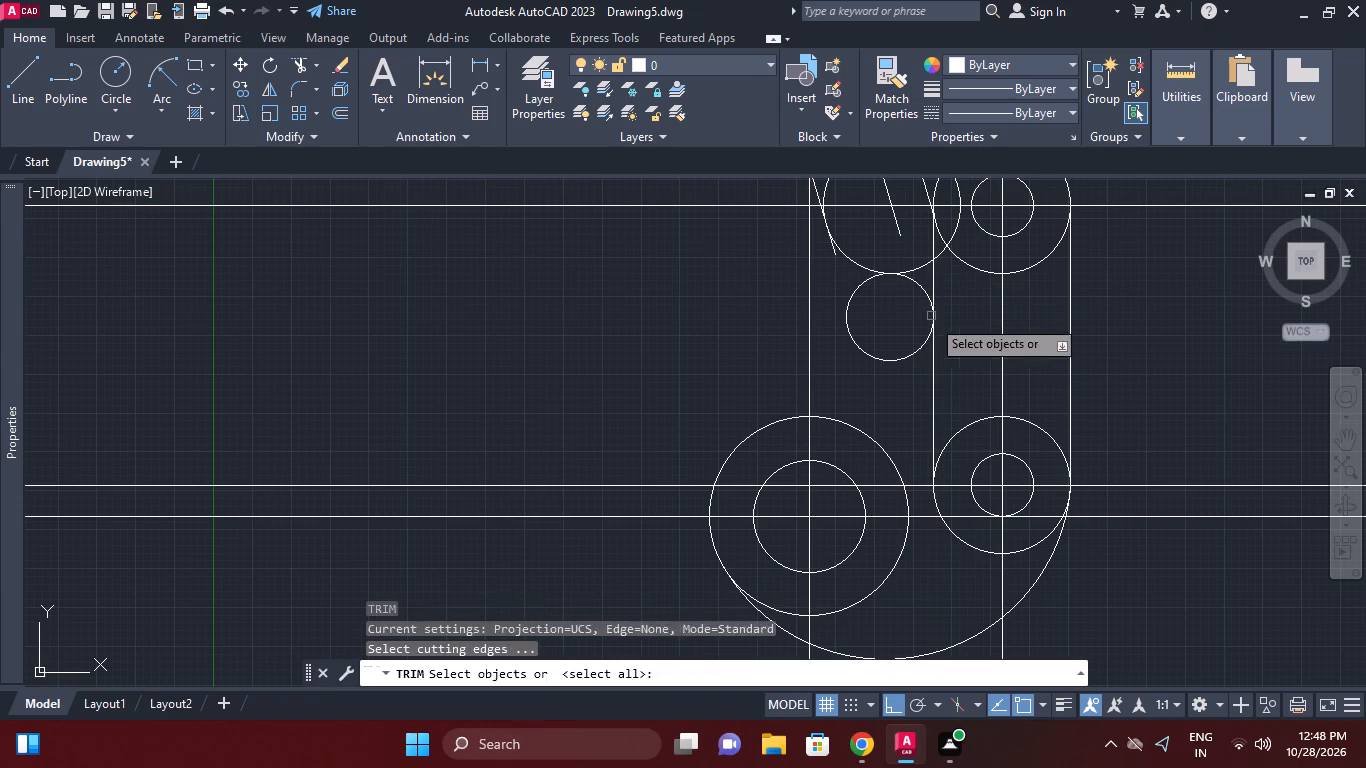
key("space")
left_click(915, 348)
right_click(885, 301)
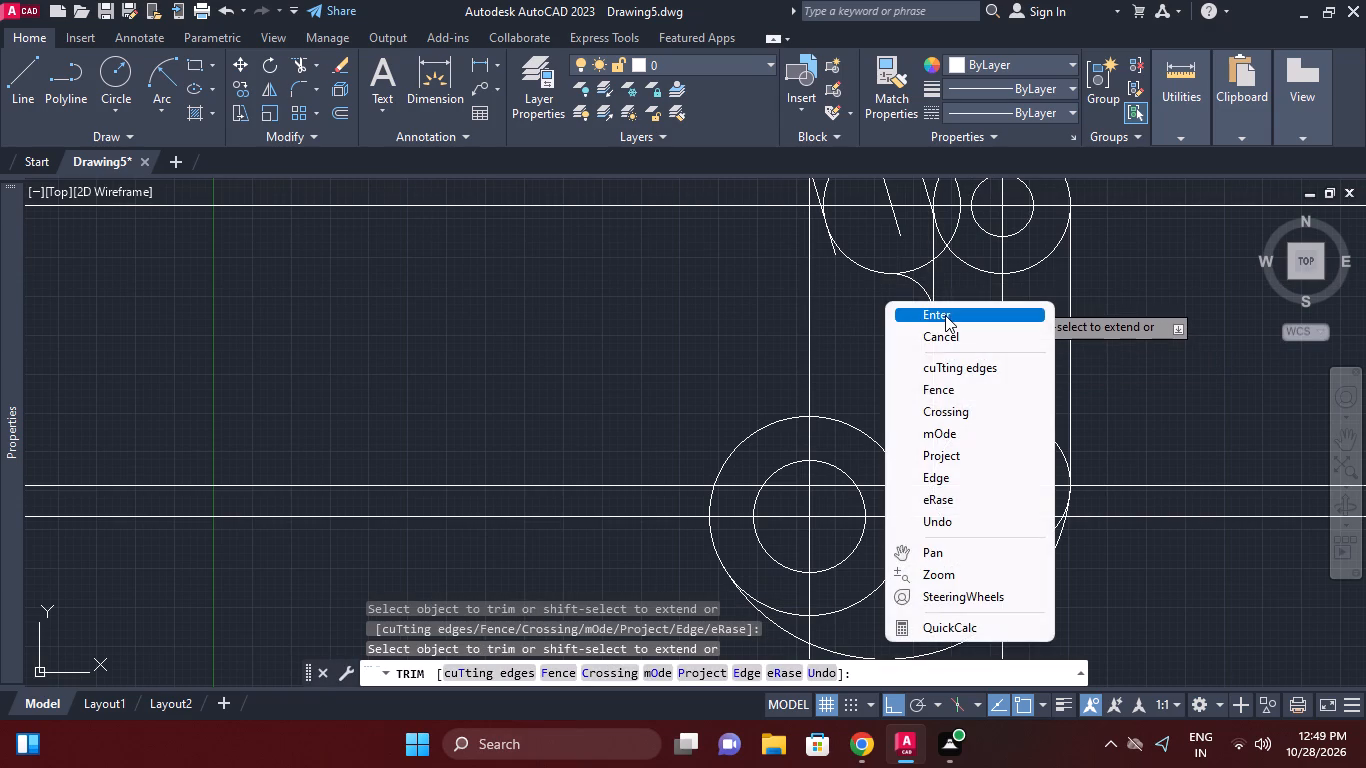
left_click(945, 315)
Draw a radius 20 circle tangent to the top pair's outer circle and the outermost slanted line on the side away from the middle pair.
middle_click_drag(919, 309, 916, 346)
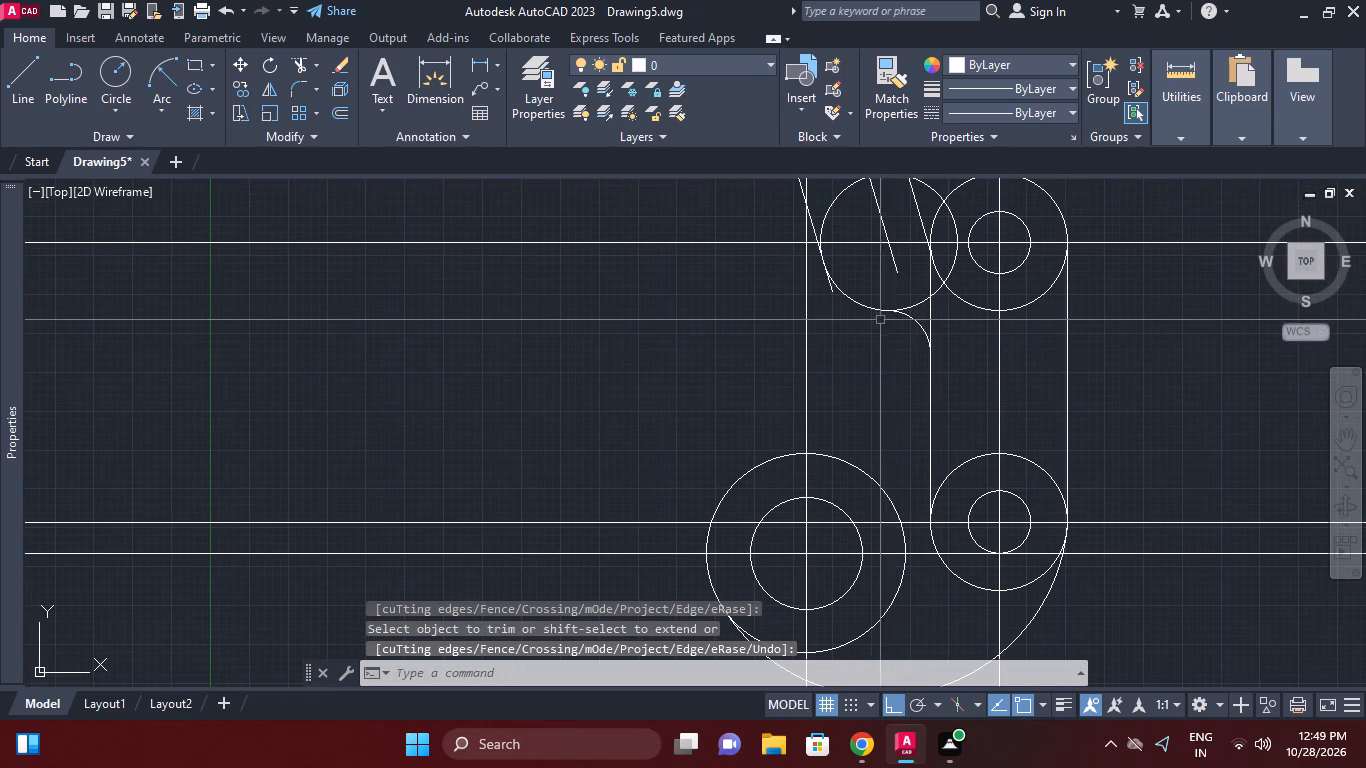
middle_click_drag(833, 265, 838, 292)
middle_click_drag(817, 239, 841, 302)
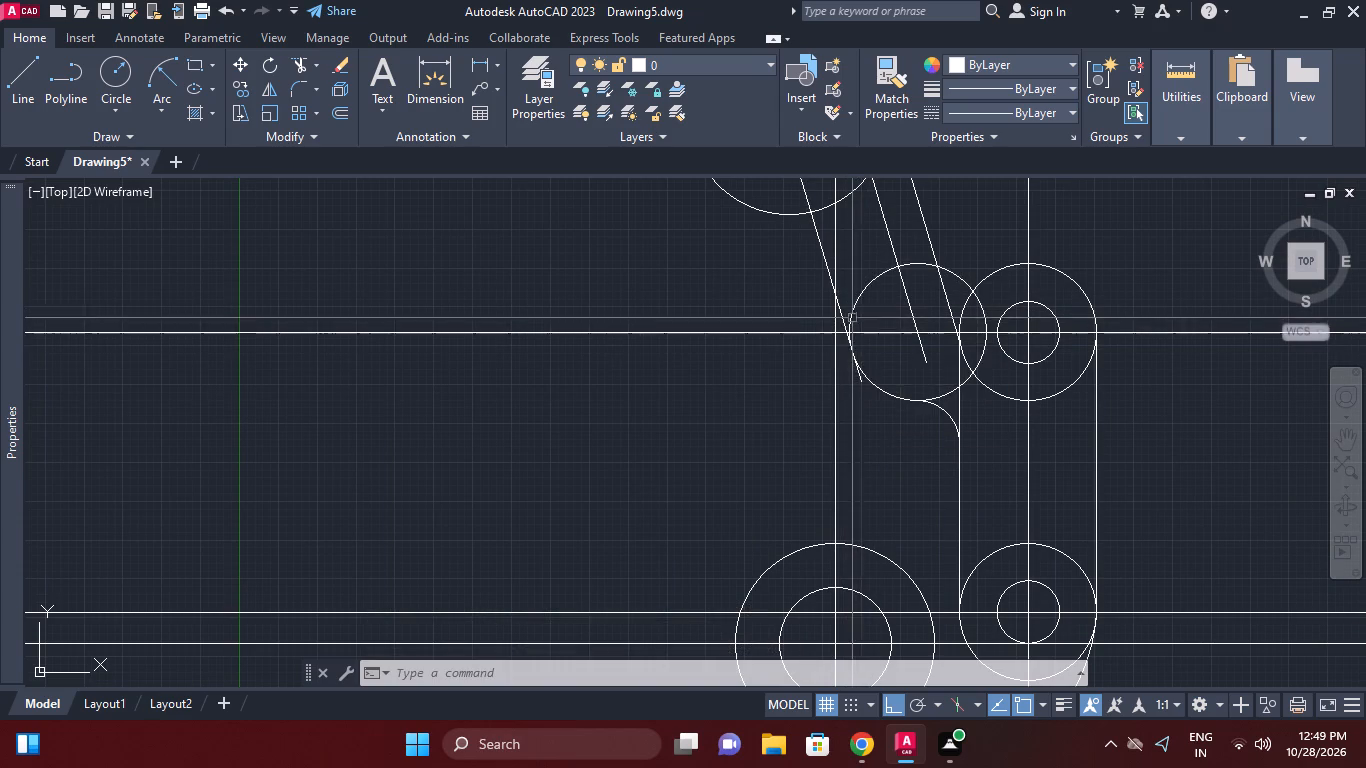
left_click(126, 75)
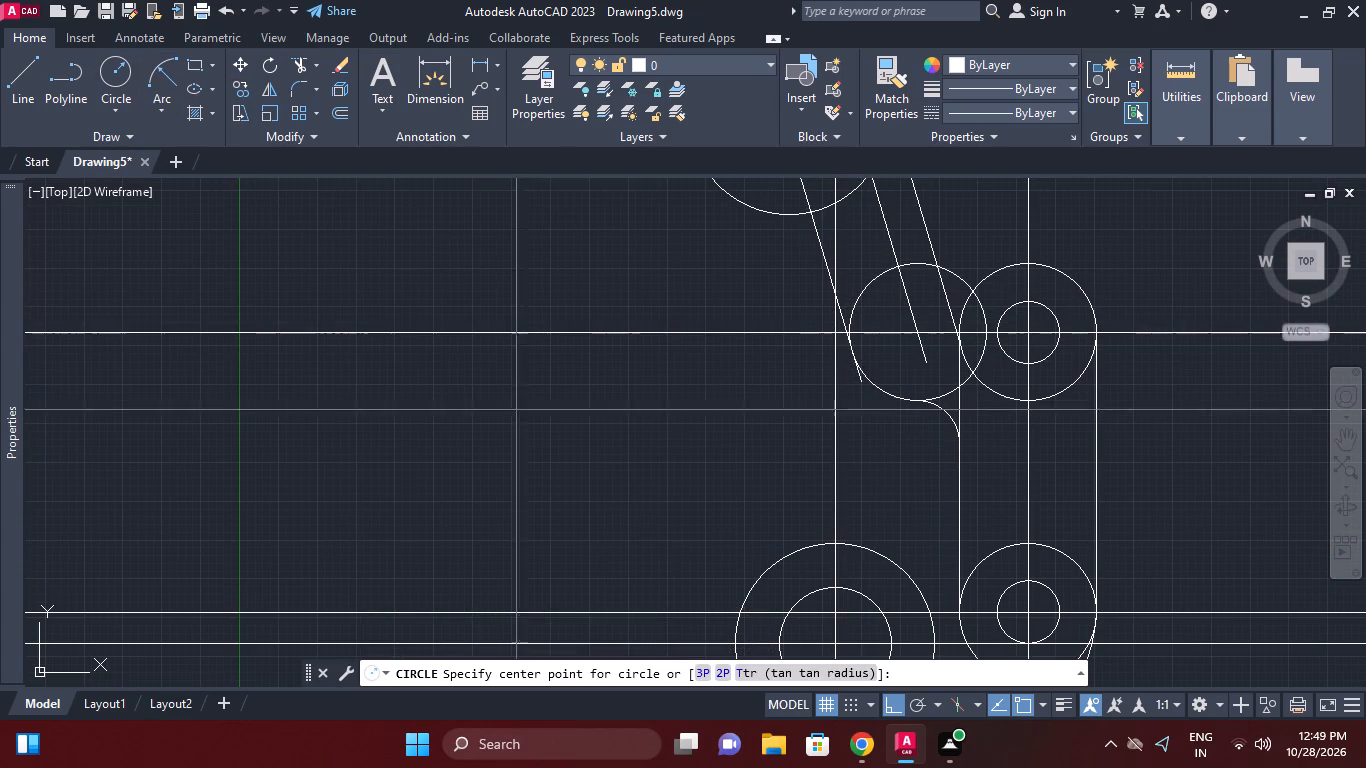
left_click(843, 667)
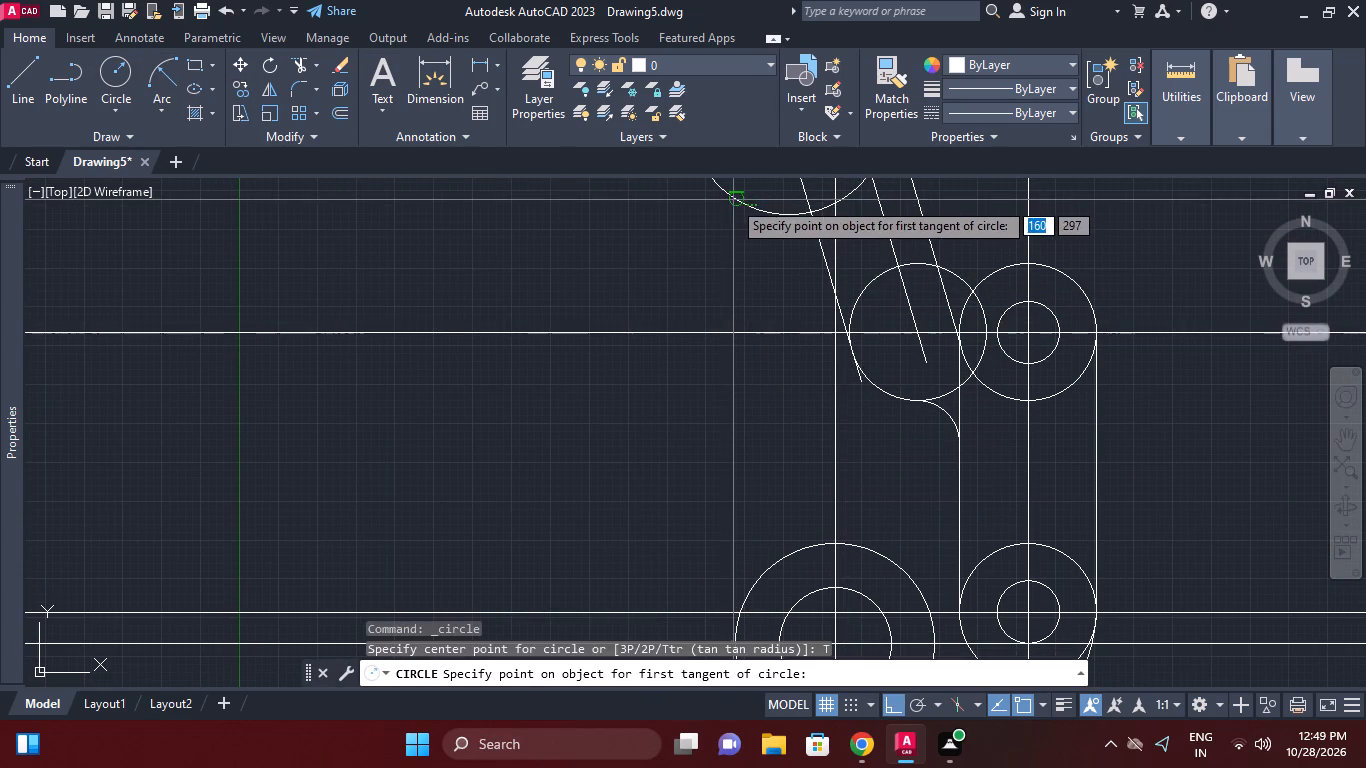
left_click(731, 206)
left_click(819, 251)
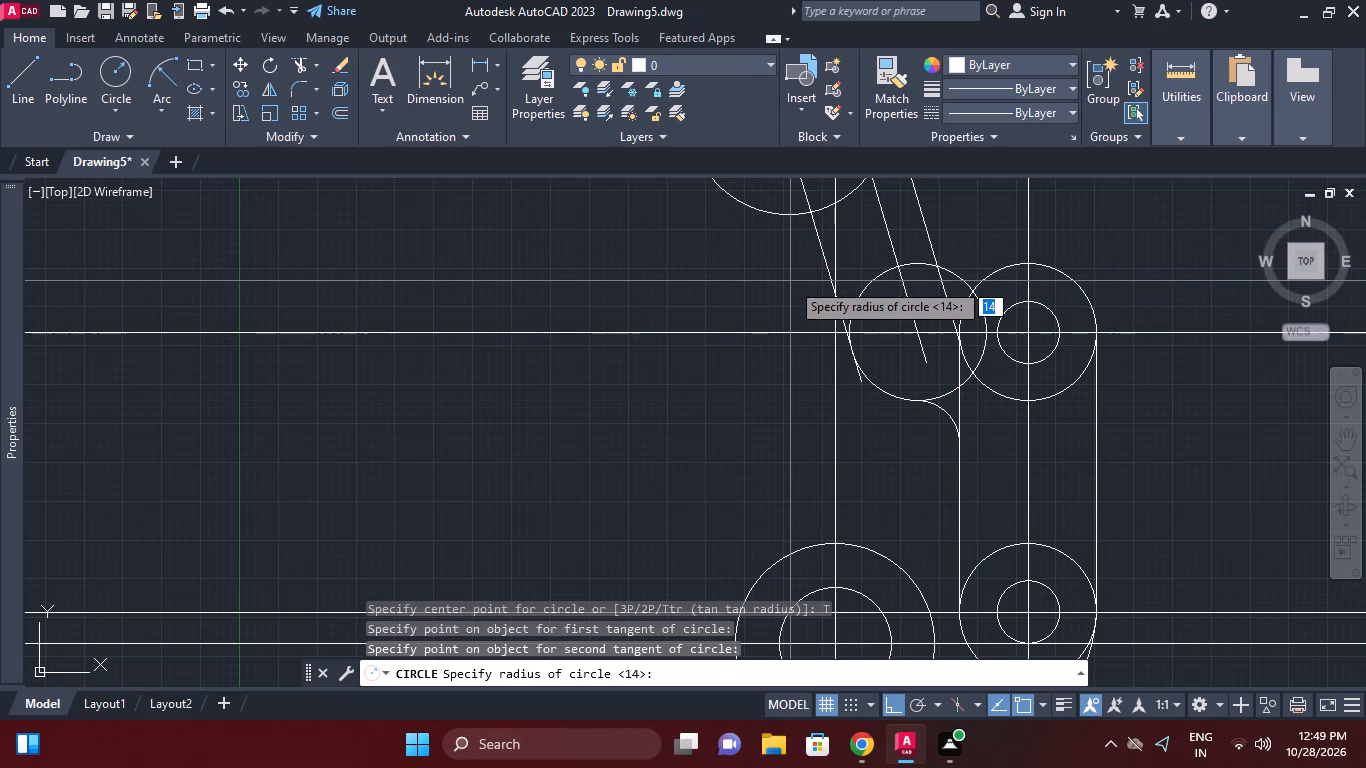
type("20")
key("Return")
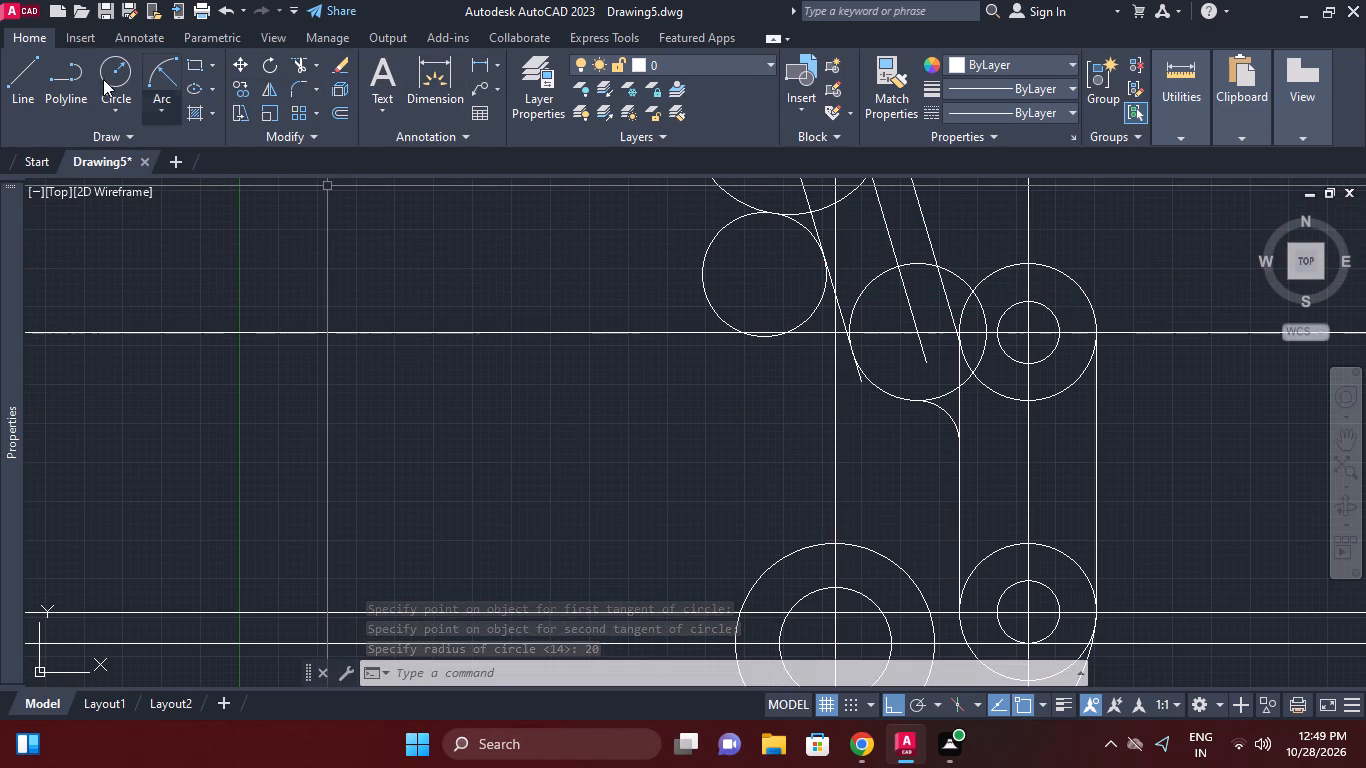
Trim away the outer and lower-right portions of the radius 20 circle, keeping its arc between the top circle and slanted line.
left_click(305, 66)
right_click(557, 373)
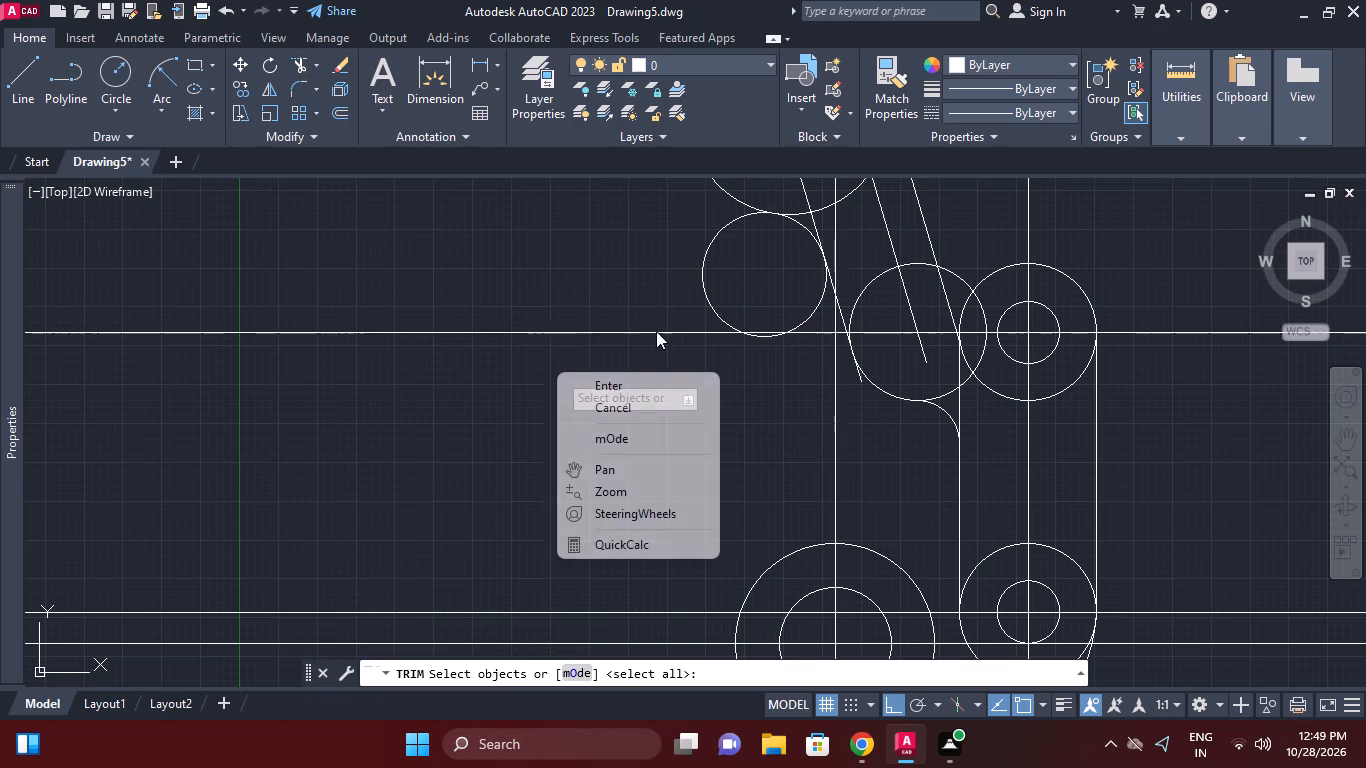
left_click(661, 374)
left_click(663, 374)
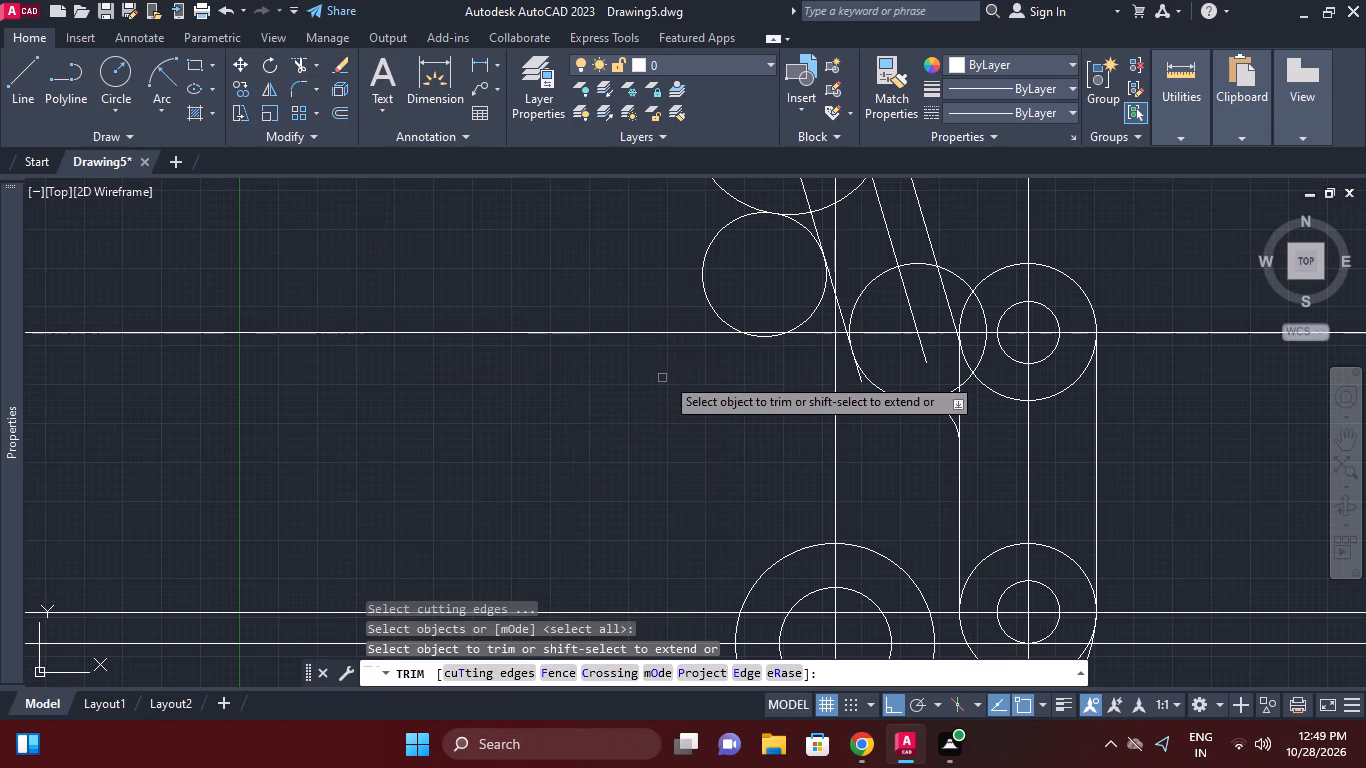
left_click(704, 263)
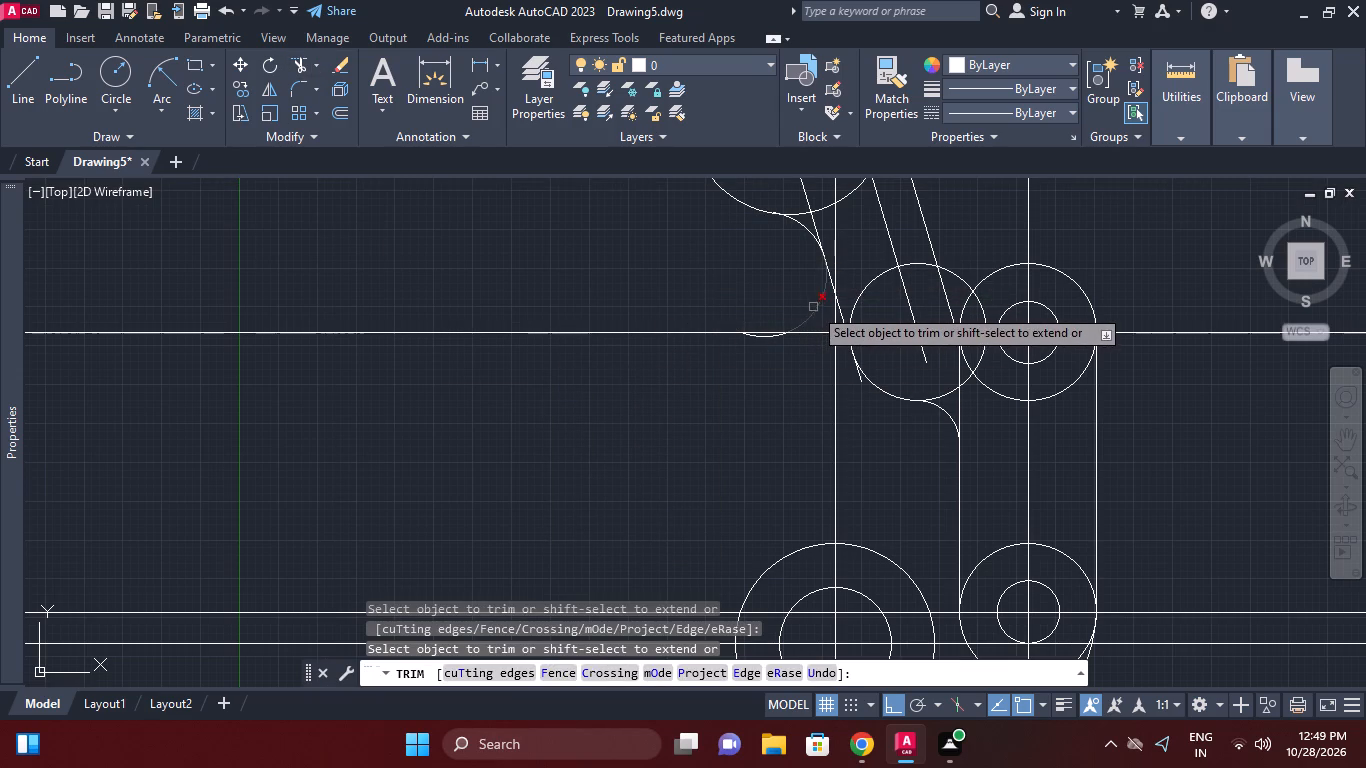
left_click(813, 311)
Trim the slanted line's tail and the radius 22 circle's unneeded upper-left and lower-right segments around the lower connecting arc.
scroll(834, 401, "up", 1)
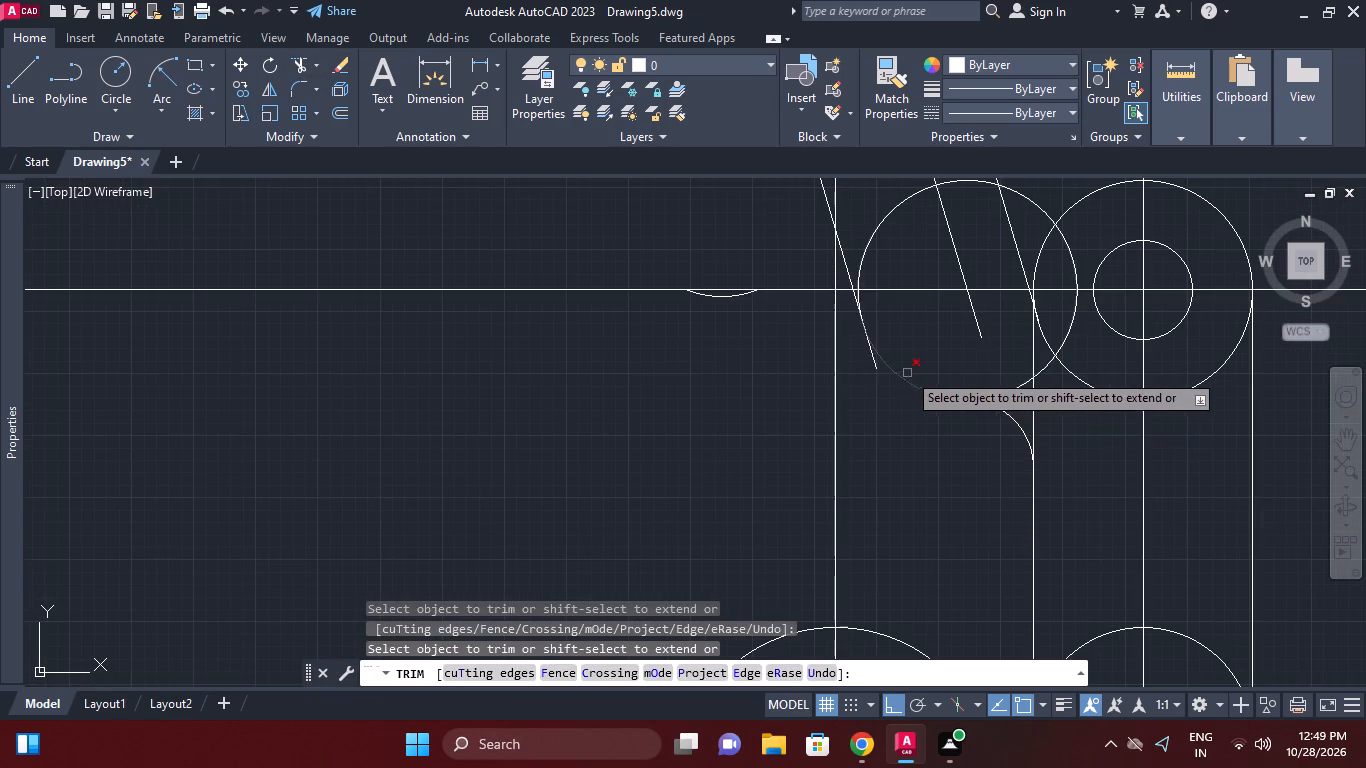
left_click(874, 363)
left_click(863, 249)
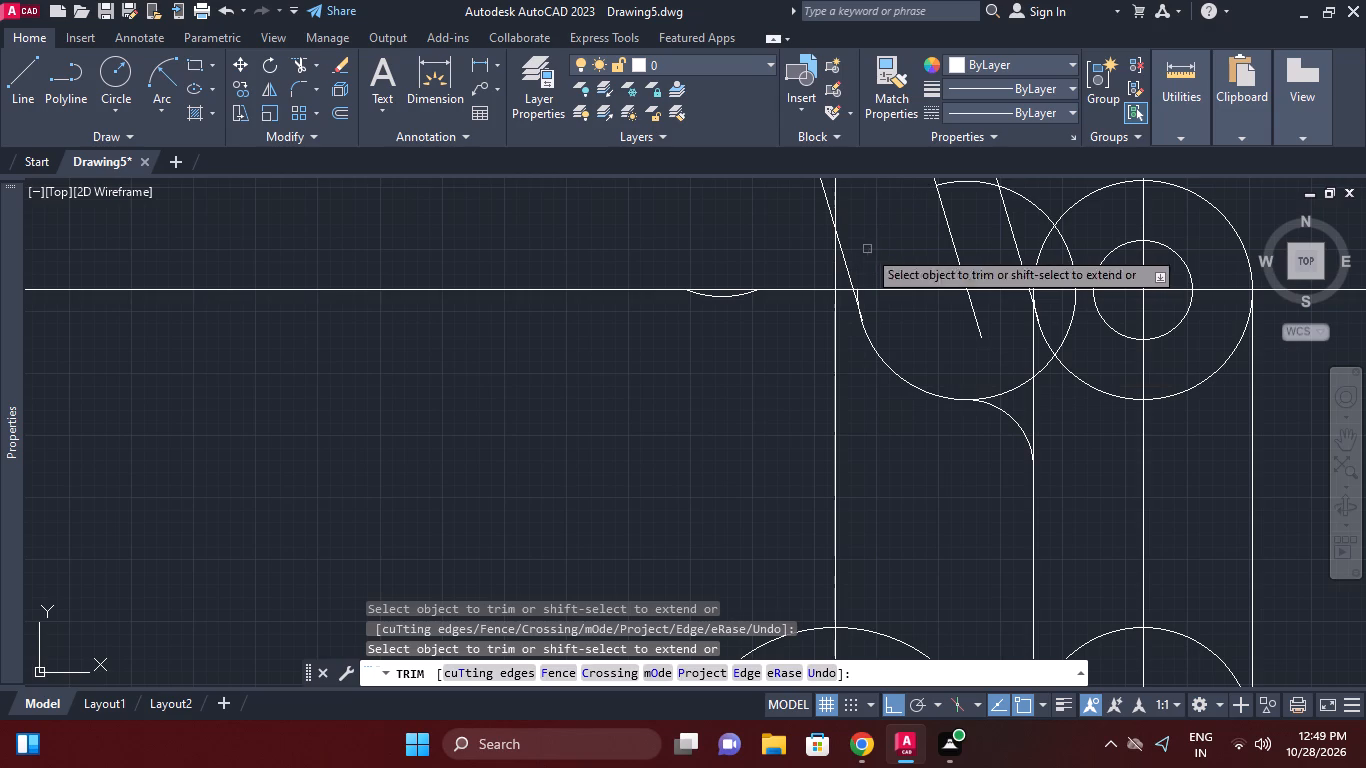
left_click(1008, 388)
right_click(1021, 406)
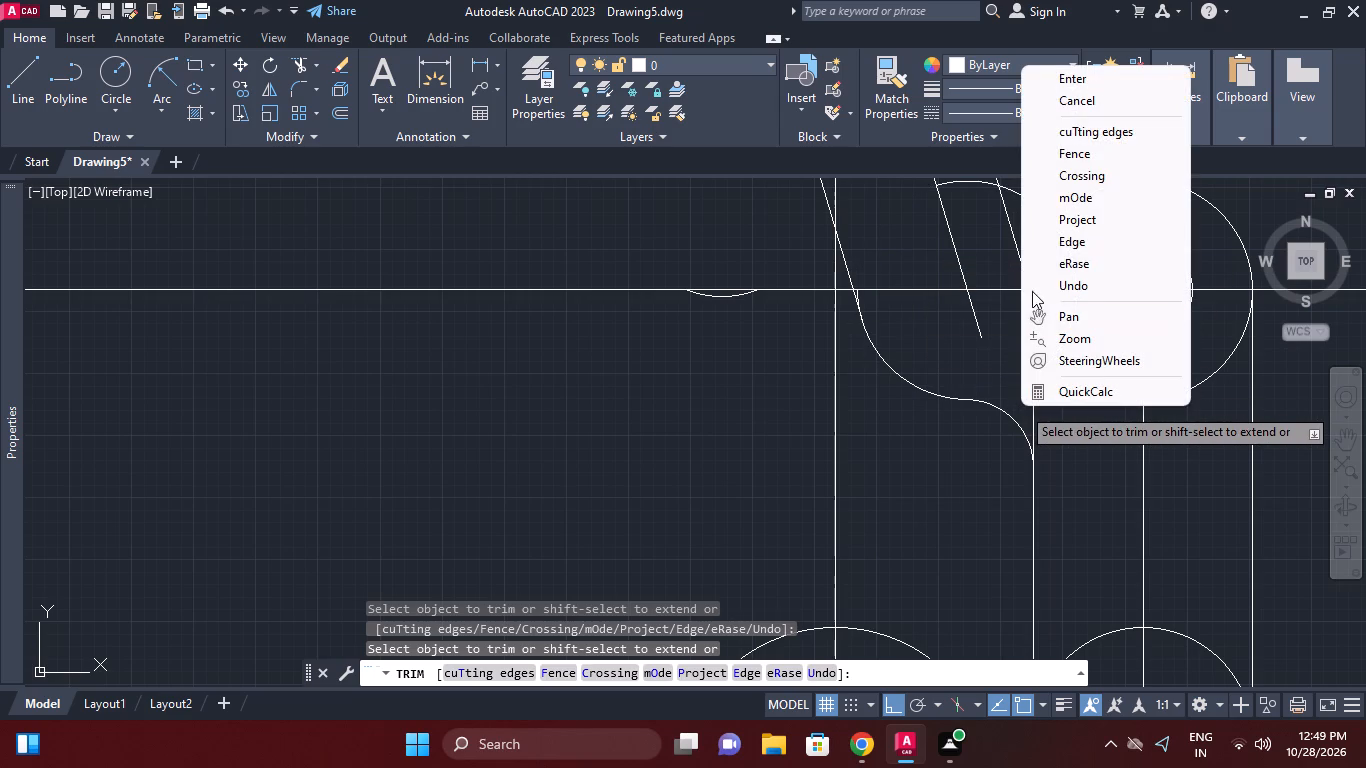
left_click(1096, 106)
Erase the leftover upper arc of the radius 22 circle that crosses the middle pair's outer circle.
left_click(1069, 237)
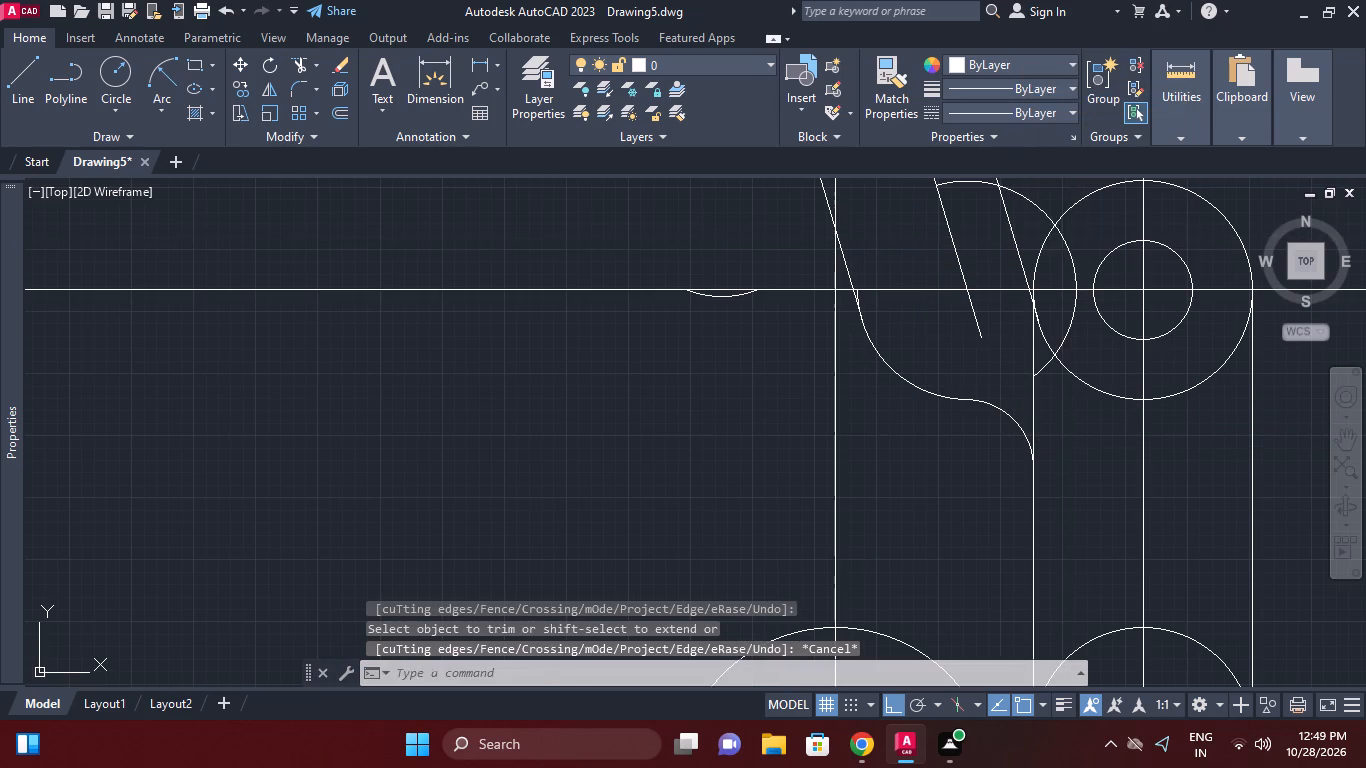
middle_click_drag(1066, 286, 1065, 301)
left_click(1066, 276)
scroll(1066, 281, "down", 1)
middle_click_drag(1066, 283, 1064, 323)
scroll(896, 231, "up", 1)
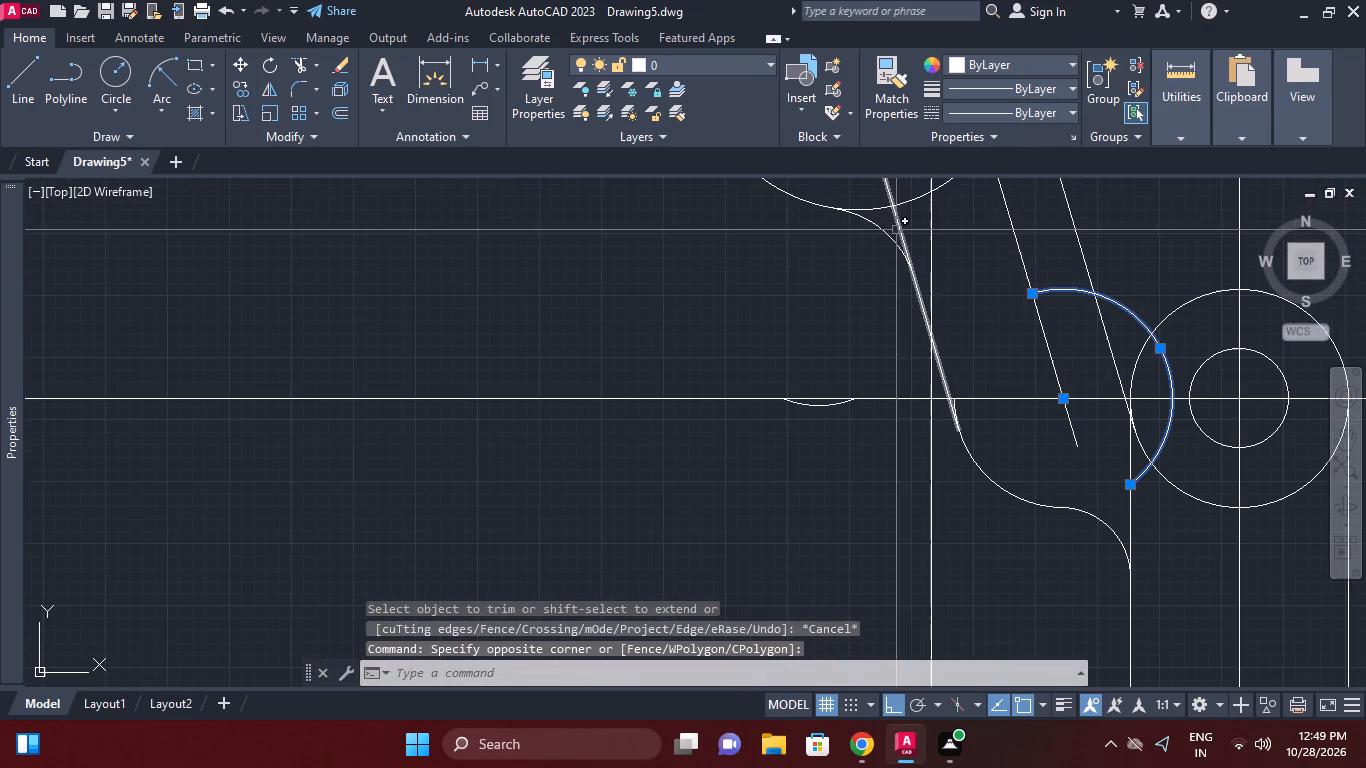
right_click(1021, 288)
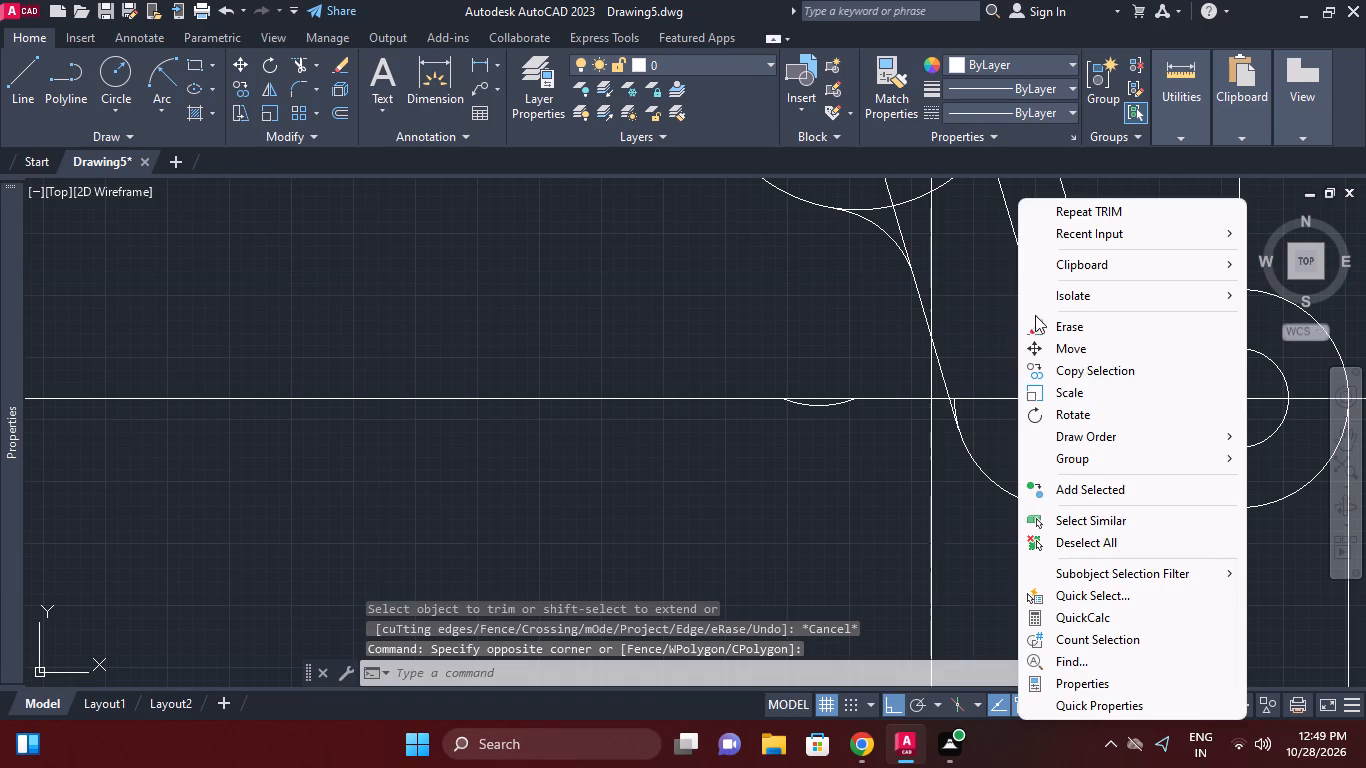
left_click(1050, 333)
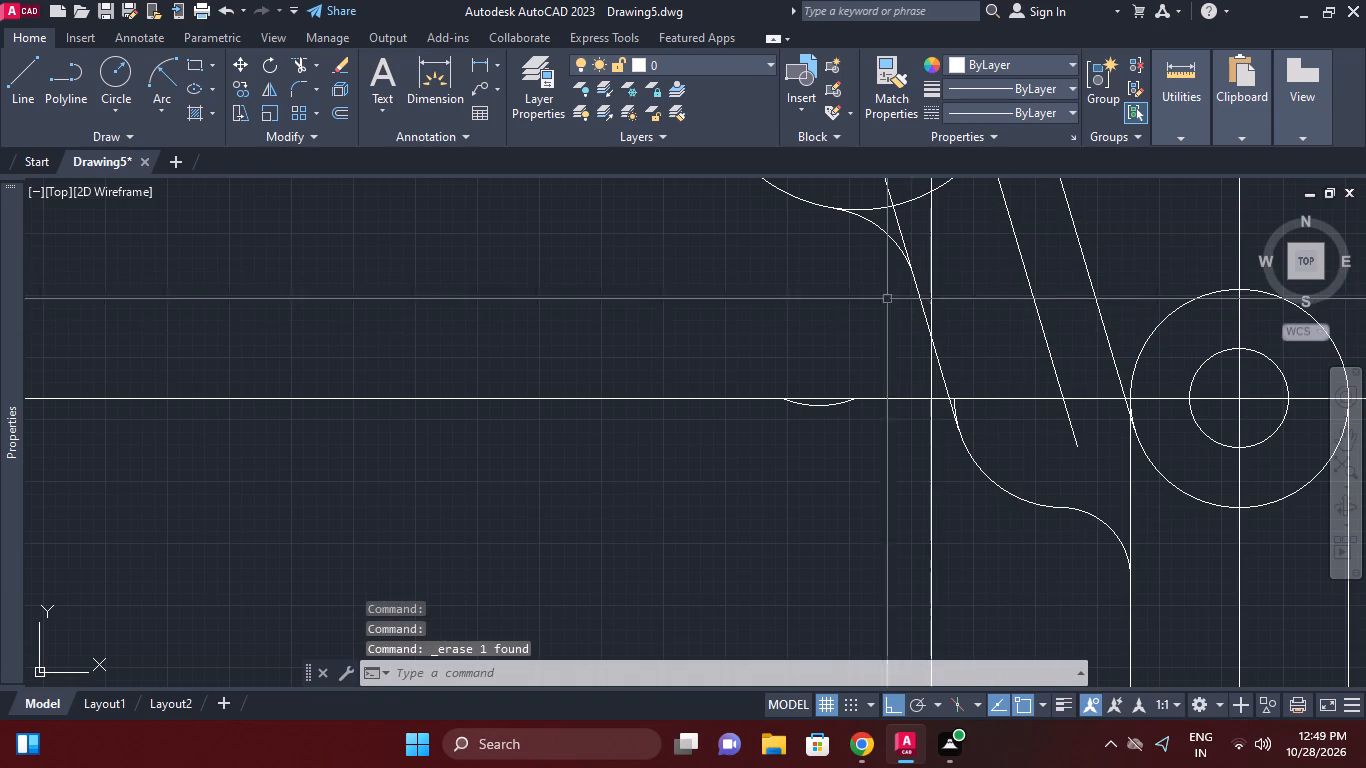
Trim the outermost slanted line above the radius 20 arc and the radius 22 arc's stub beyond the slanted line.
left_click(296, 70)
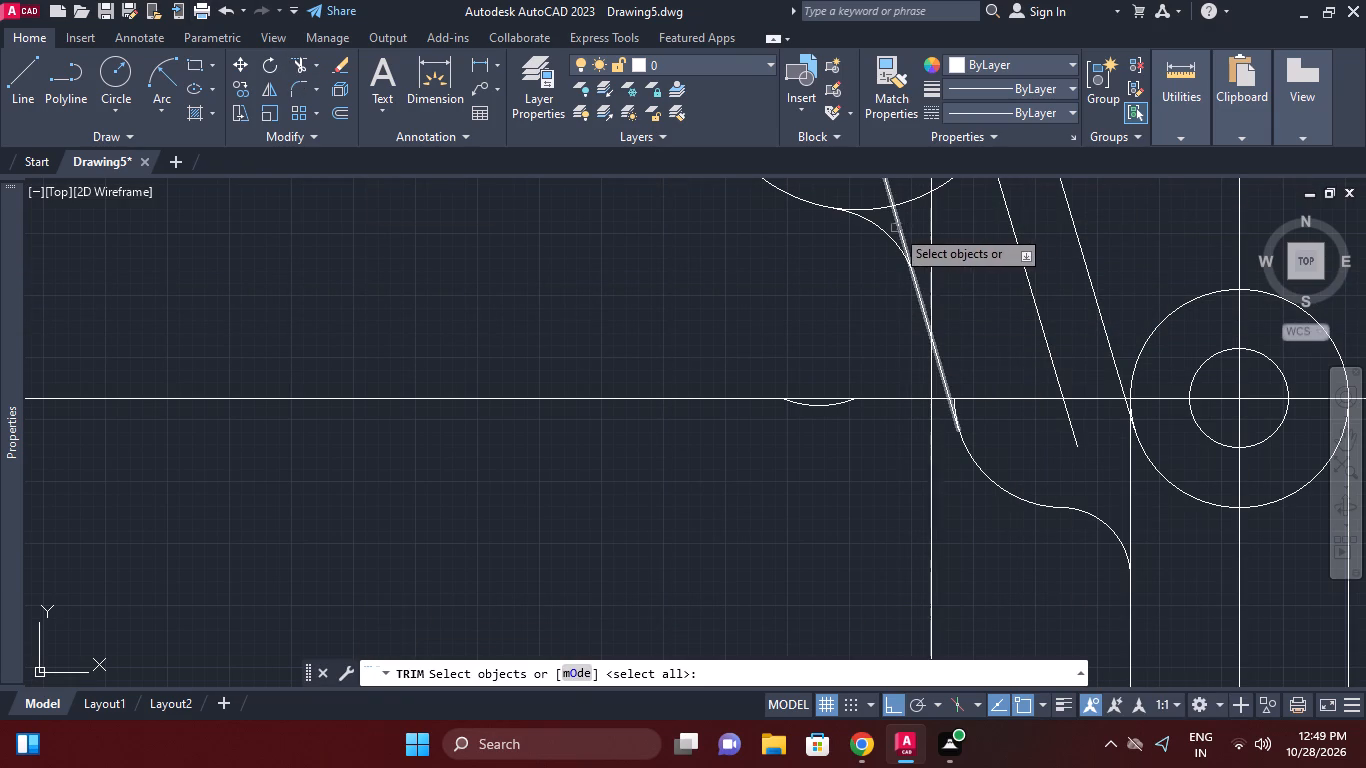
scroll(896, 225, "up", 1)
right_click(906, 223)
left_click(951, 242)
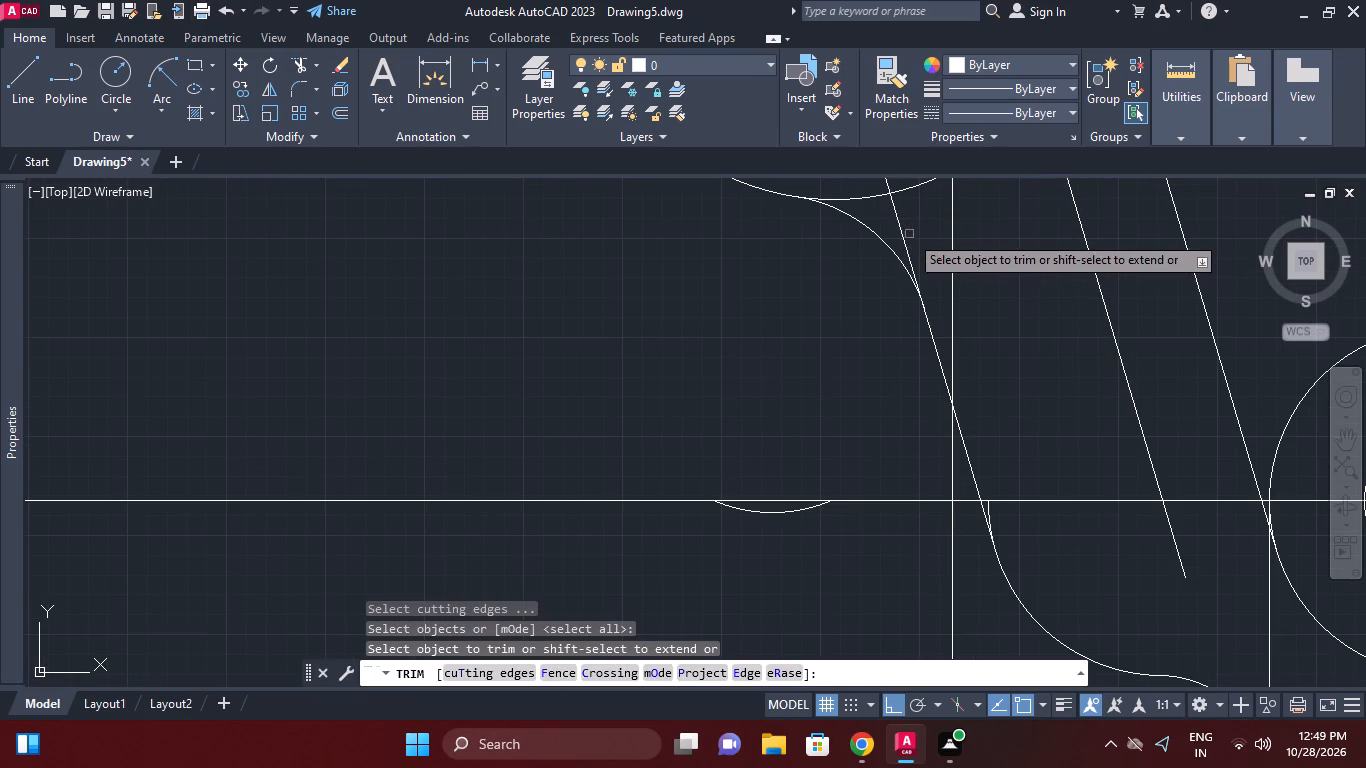
left_click(903, 230)
middle_click_drag(1015, 390, 998, 271)
scroll(987, 387, "up", 2)
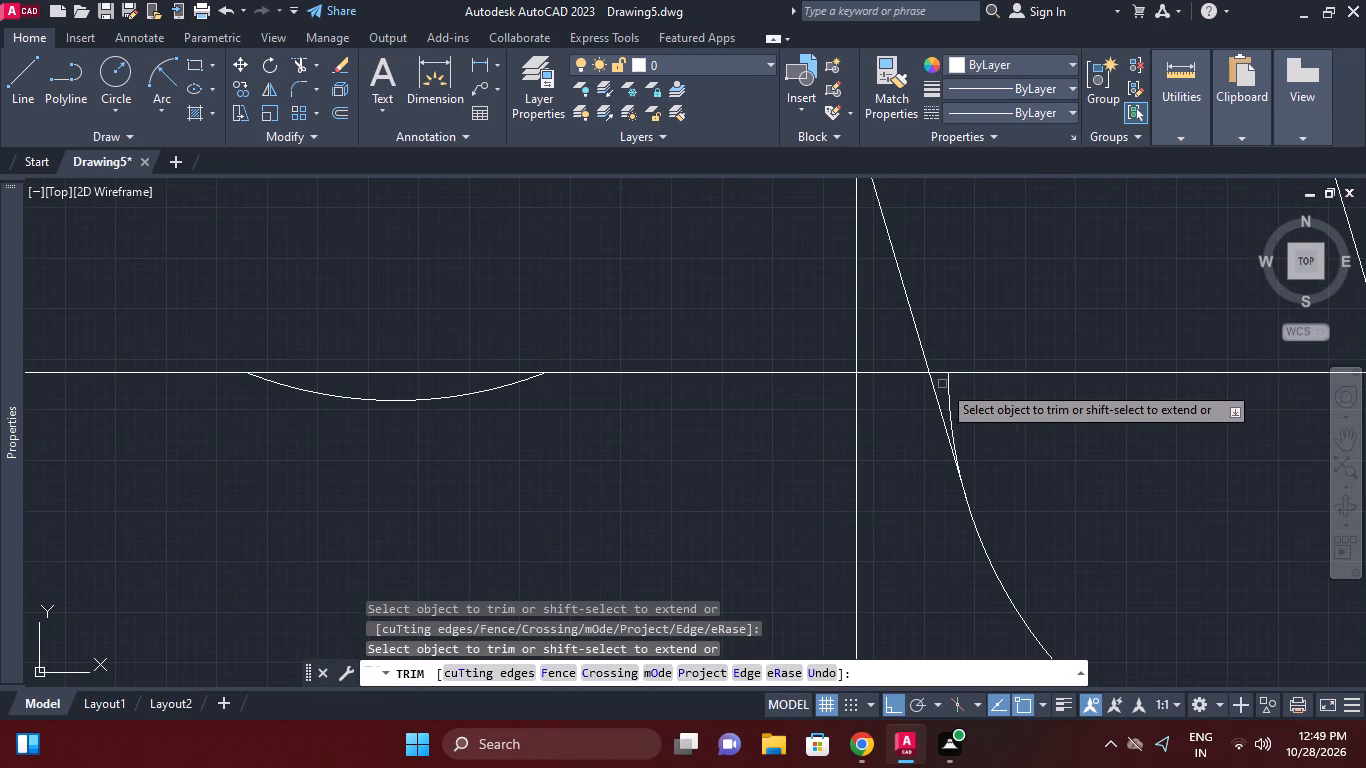
left_click(952, 387)
right_click(977, 315)
left_click(1013, 345)
scroll(994, 344, "down", 3)
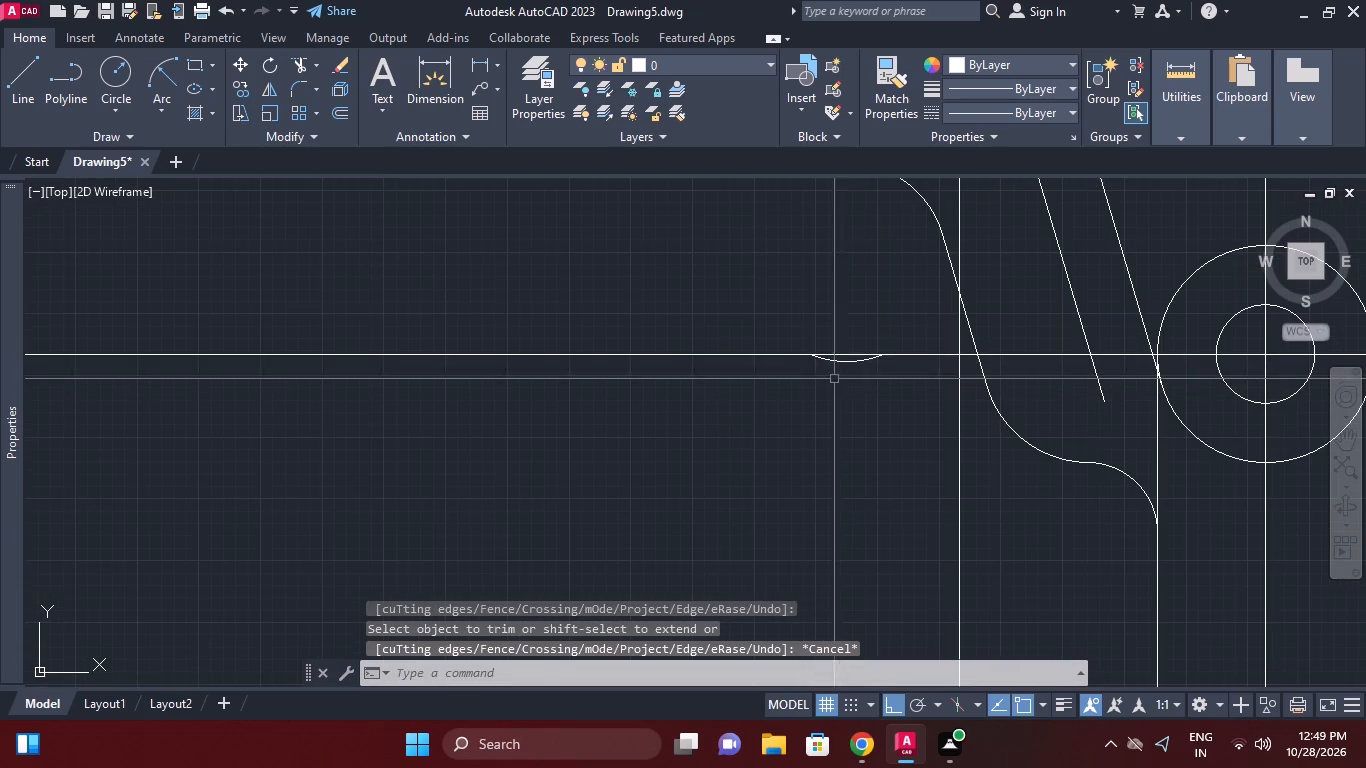
Erase the stray short arc on the middle pair's horizontal centre line.
left_click(852, 362)
right_click(875, 332)
left_click(951, 321)
Erase the middle slanted guide line and the short slanted line starting inside the top circle pair.
middle_click_drag(985, 335, 884, 380)
scroll(972, 342, "down", 1)
middle_click_drag(918, 320, 922, 354)
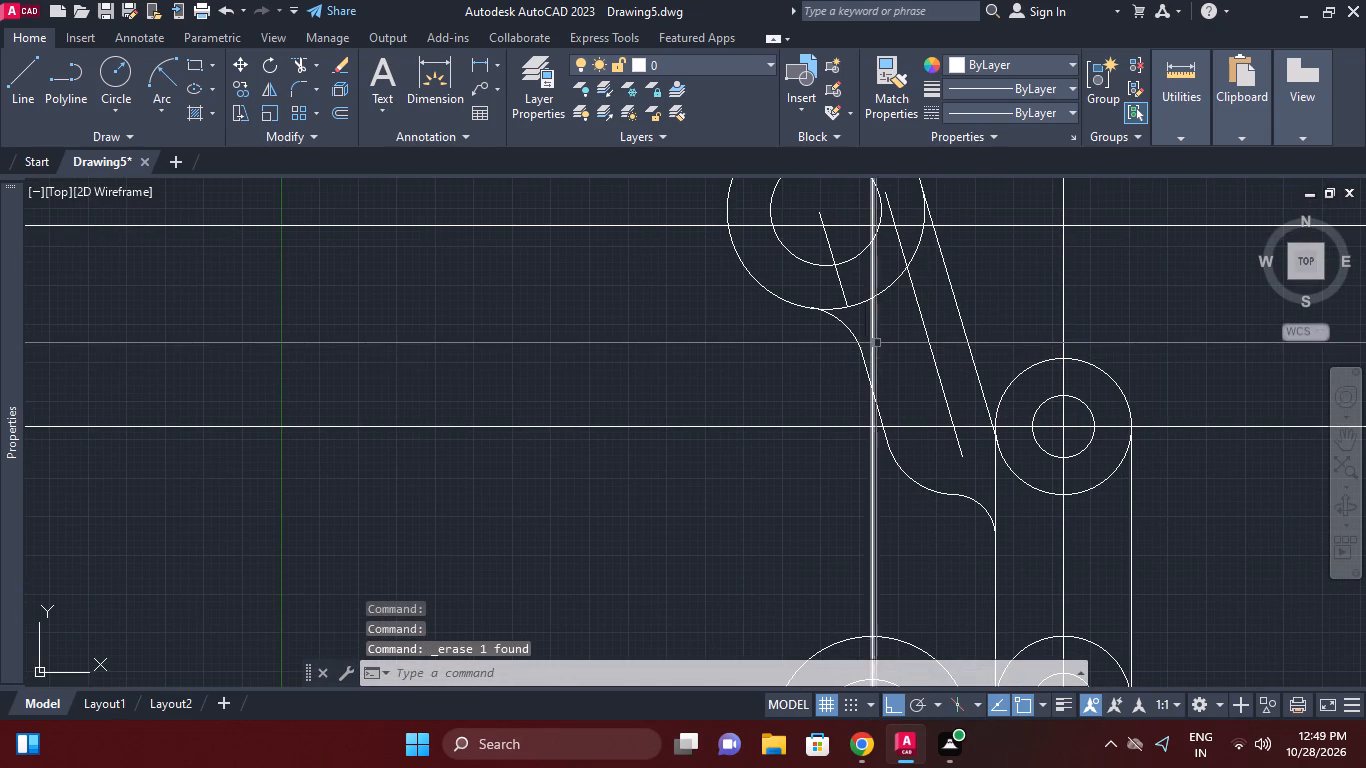
middle_click_drag(891, 338, 867, 380)
scroll(937, 373, "down", 1)
middle_click_drag(966, 395, 966, 374)
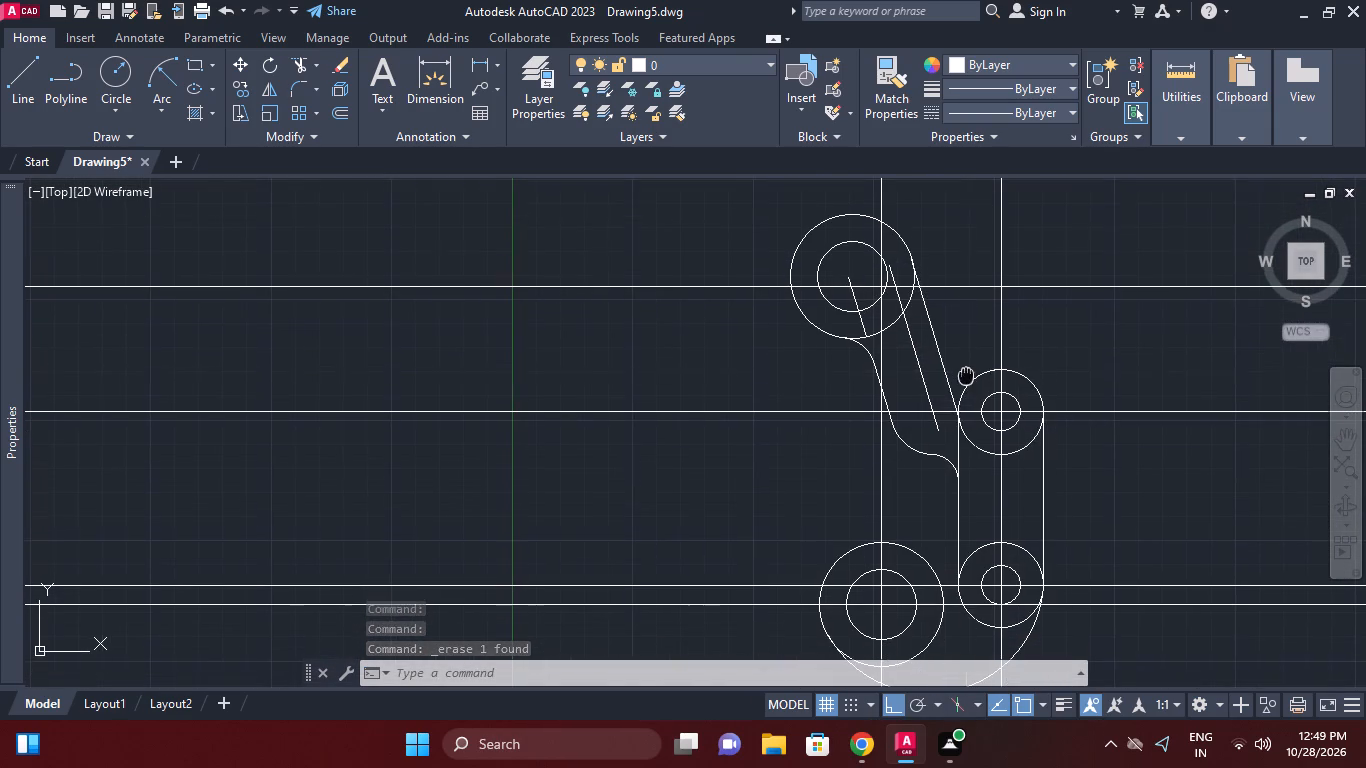
middle_click_drag(965, 399, 966, 381)
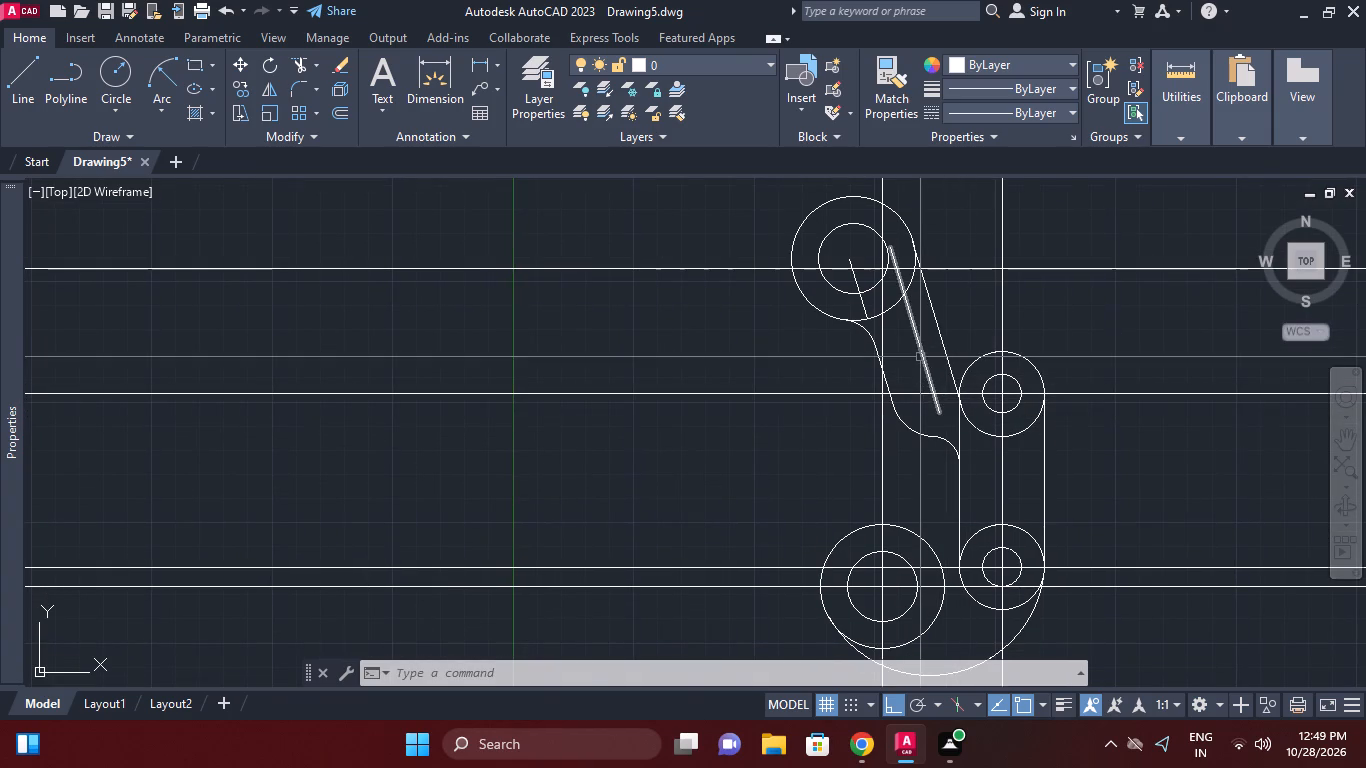
left_click(920, 348)
right_click(920, 348)
left_click(963, 328)
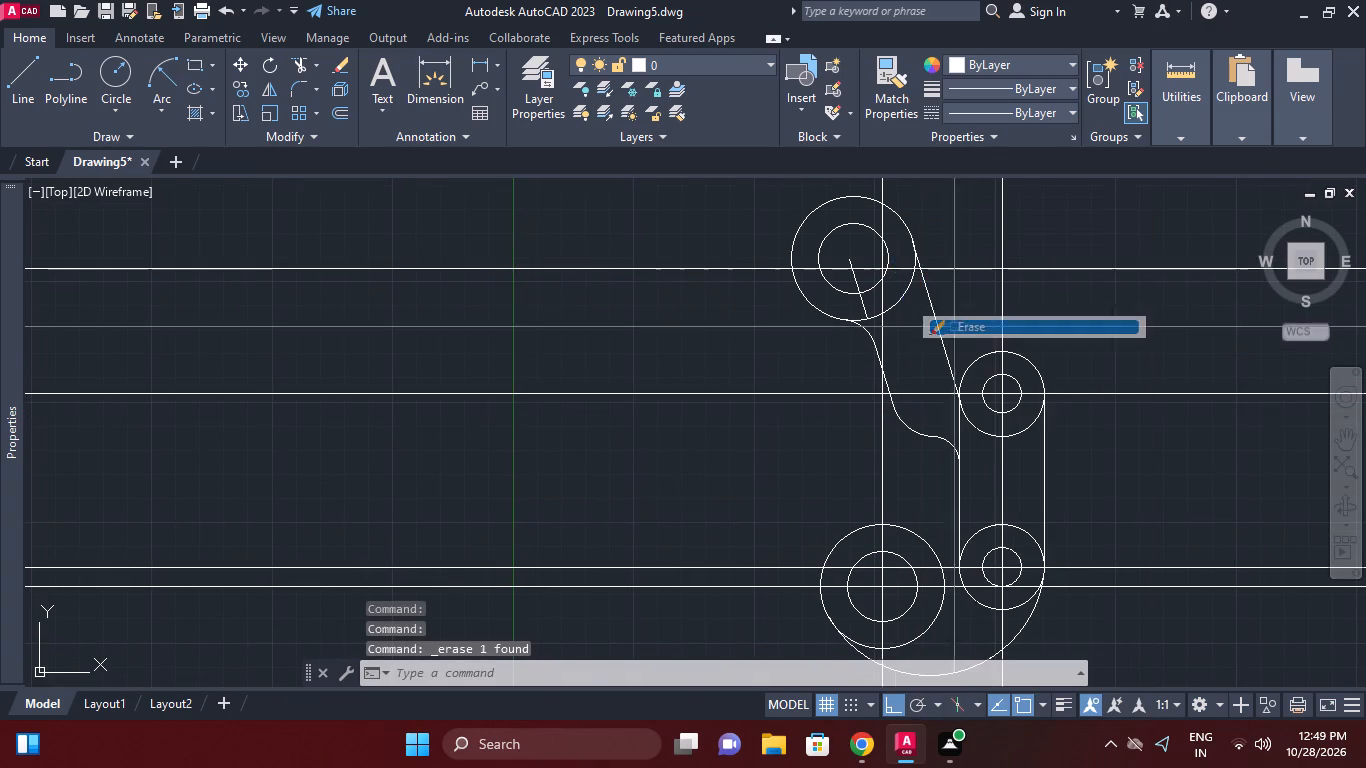
left_click(861, 306)
right_click(862, 306)
left_click(905, 328)
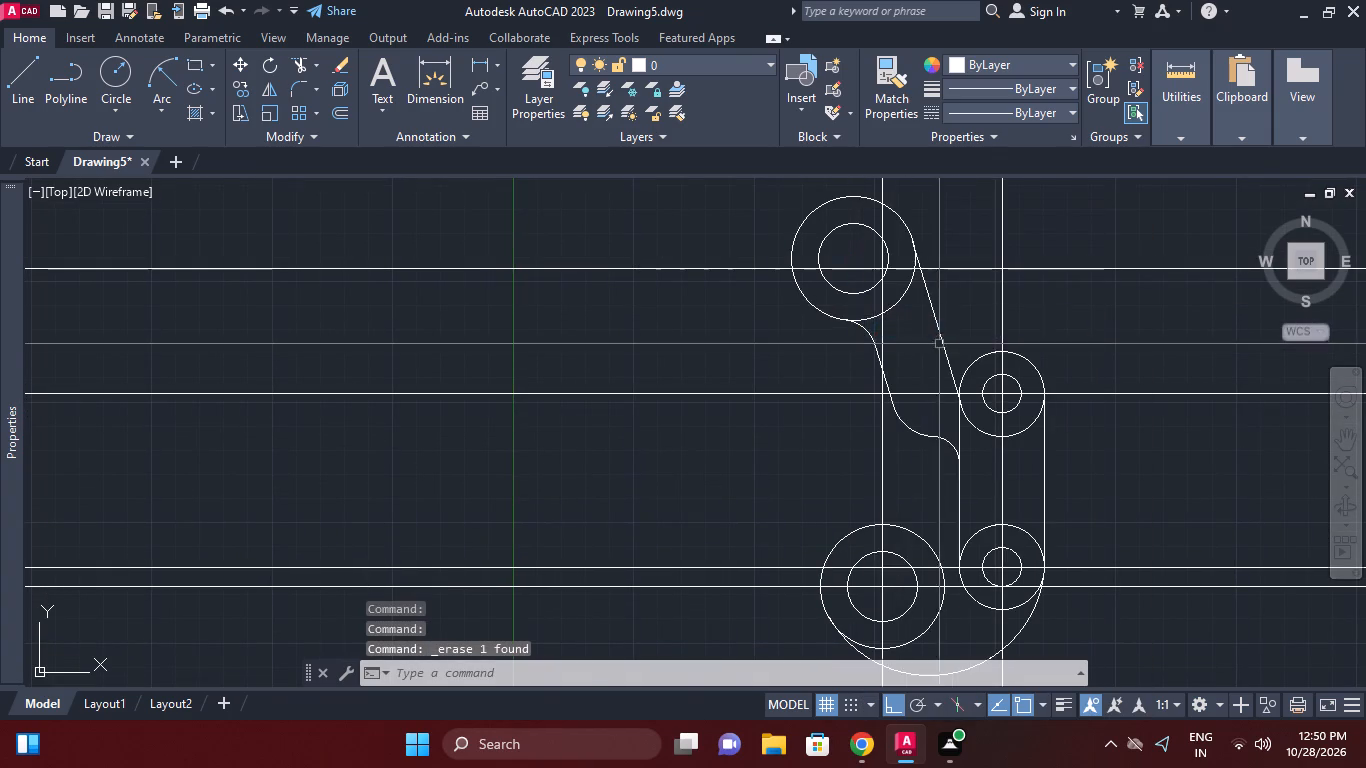
Trim the vertical tangent line between the radius 14 arc and the middle pair's outer circle.
middle_click_drag(940, 342, 920, 329)
scroll(938, 340, "down", 1)
middle_click_drag(974, 415, 959, 346)
scroll(926, 366, "up", 2)
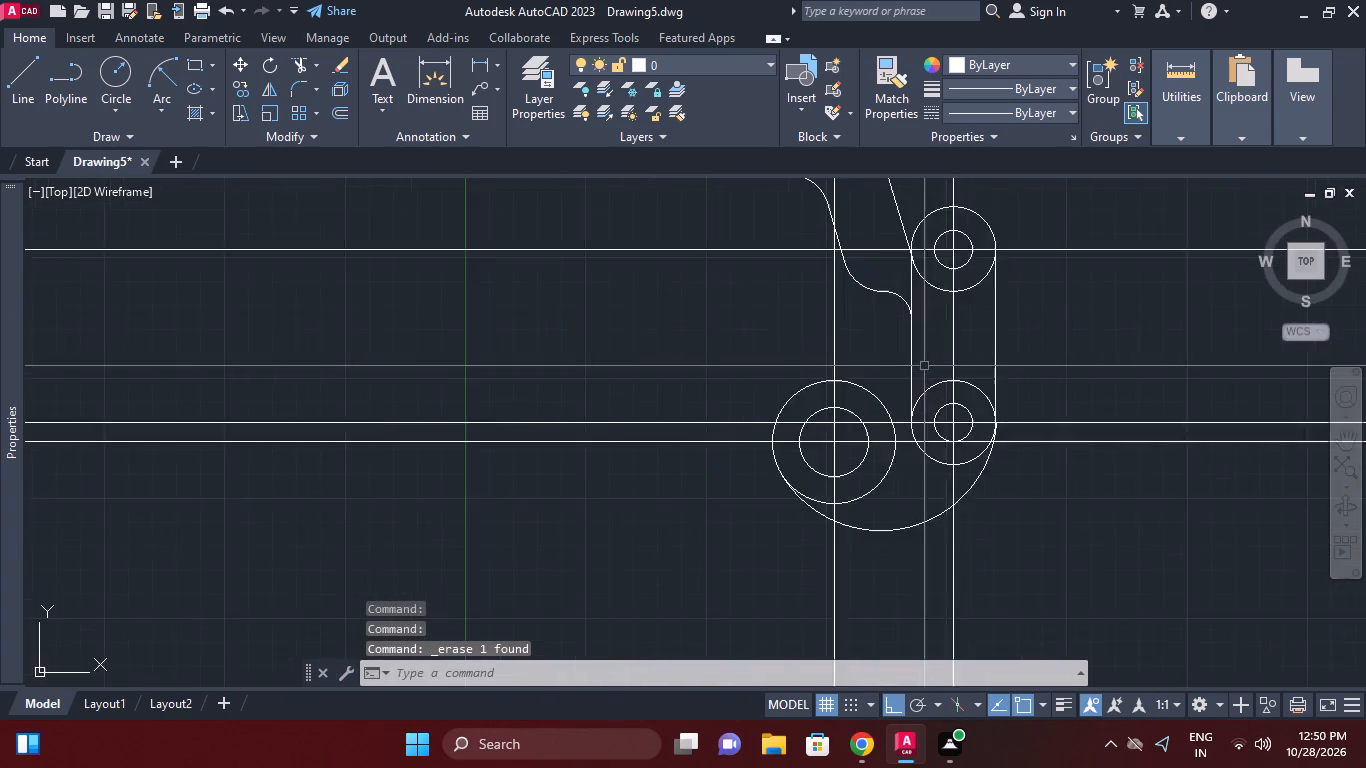
scroll(905, 292, "up", 3)
scroll(956, 298, "down", 2)
middle_click_drag(953, 312, 935, 354)
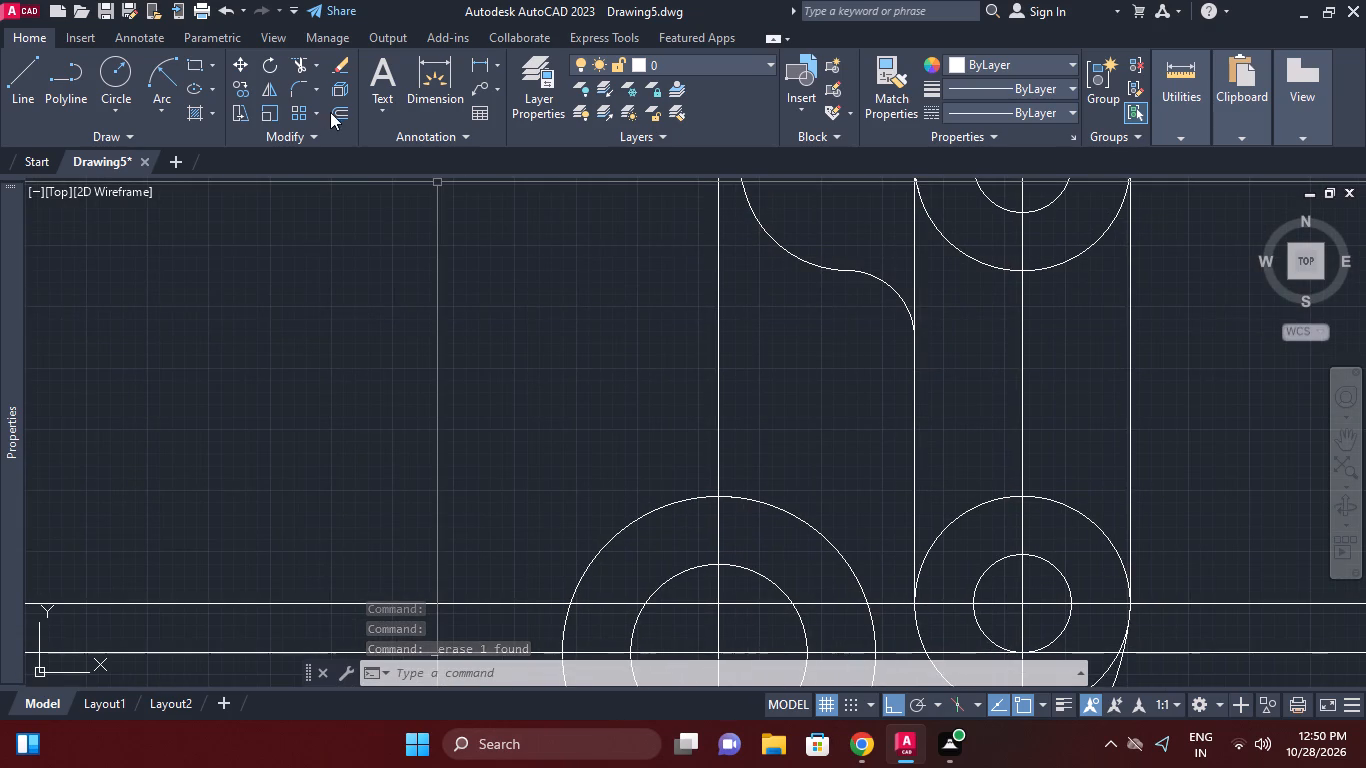
left_click(309, 64)
right_click(662, 355)
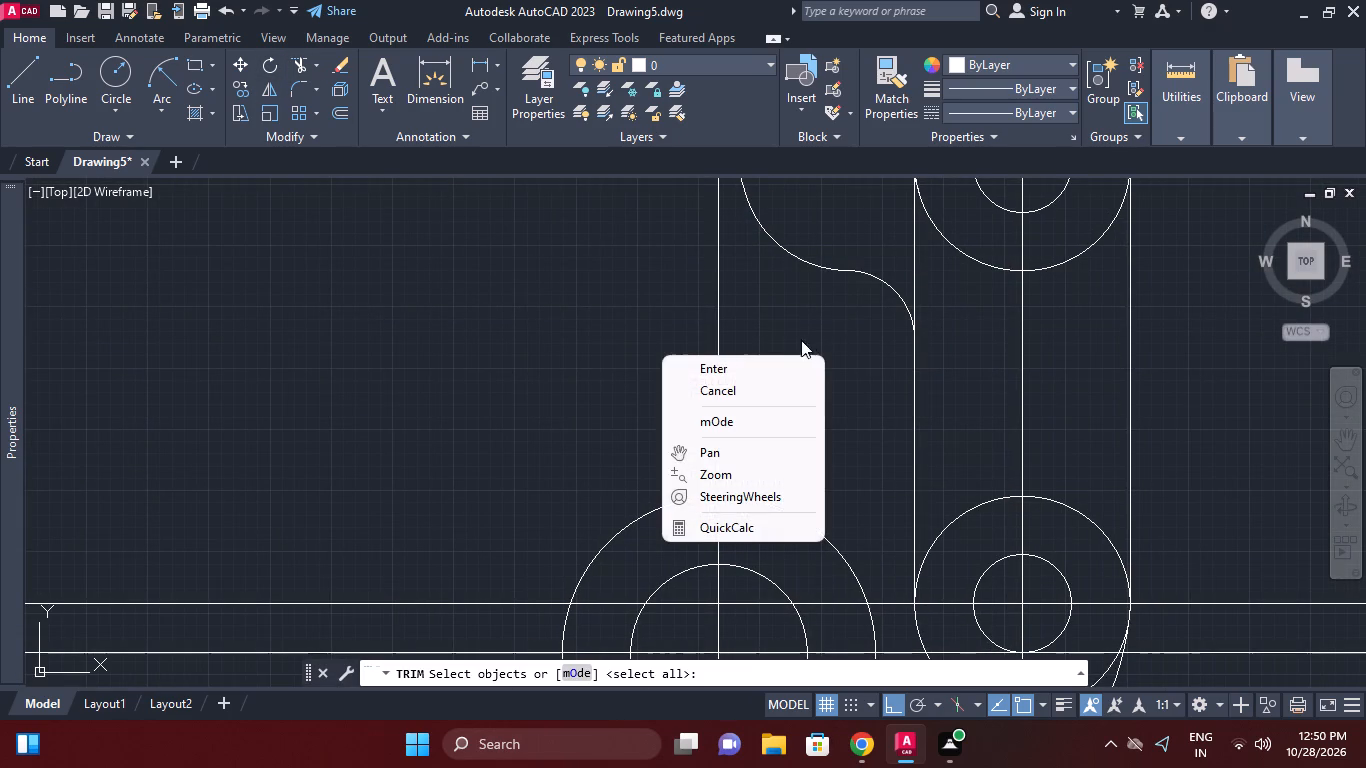
left_click(788, 366)
left_click(913, 276)
scroll(960, 288, "down", 1)
middle_click_drag(956, 309, 946, 391)
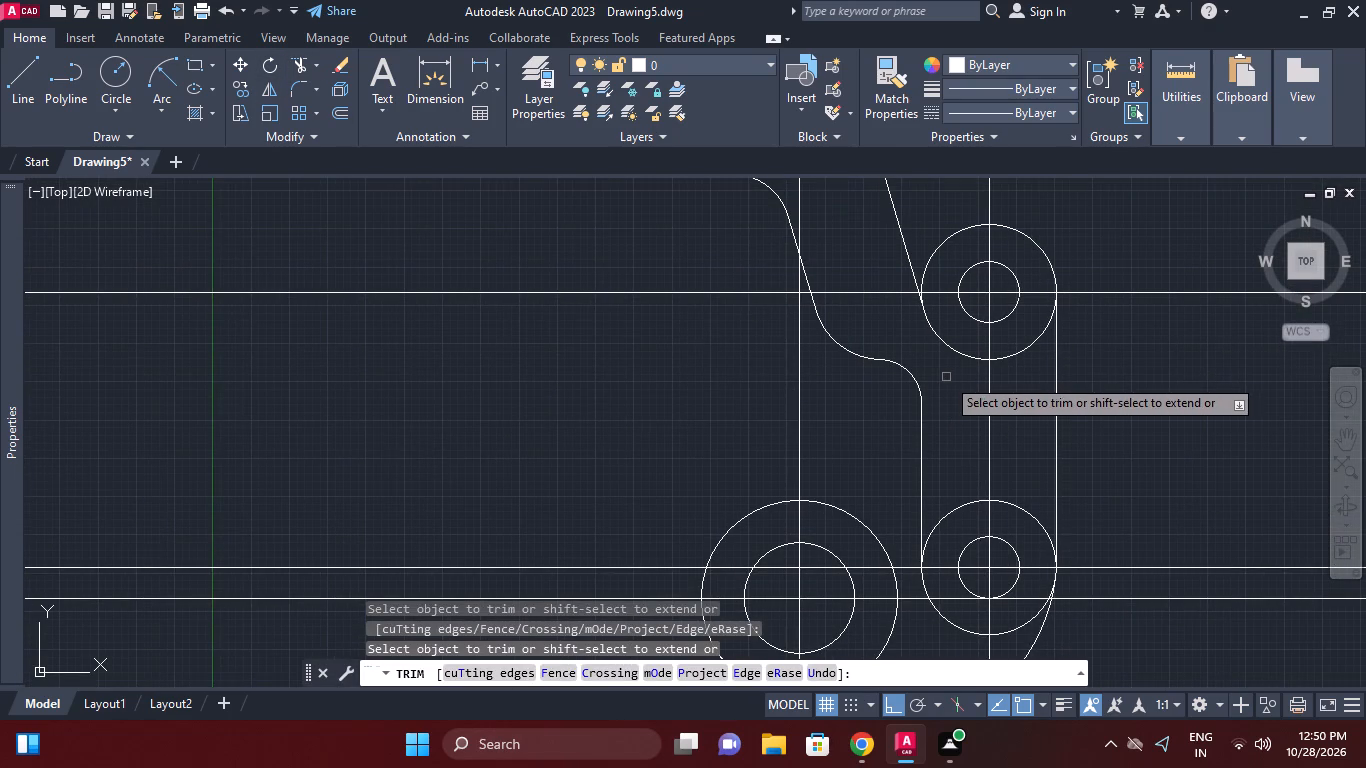
middle_click_drag(943, 378, 938, 407)
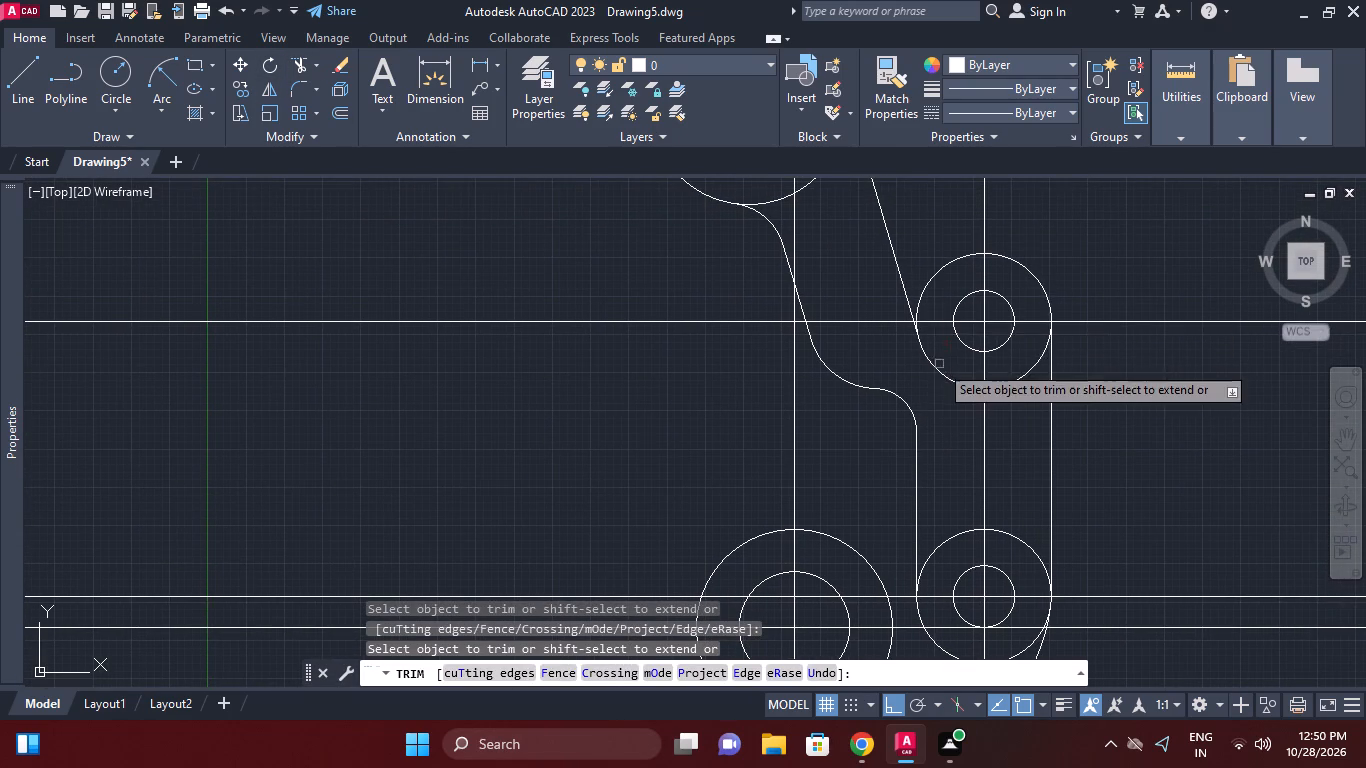
right_click(934, 332)
left_click(969, 350)
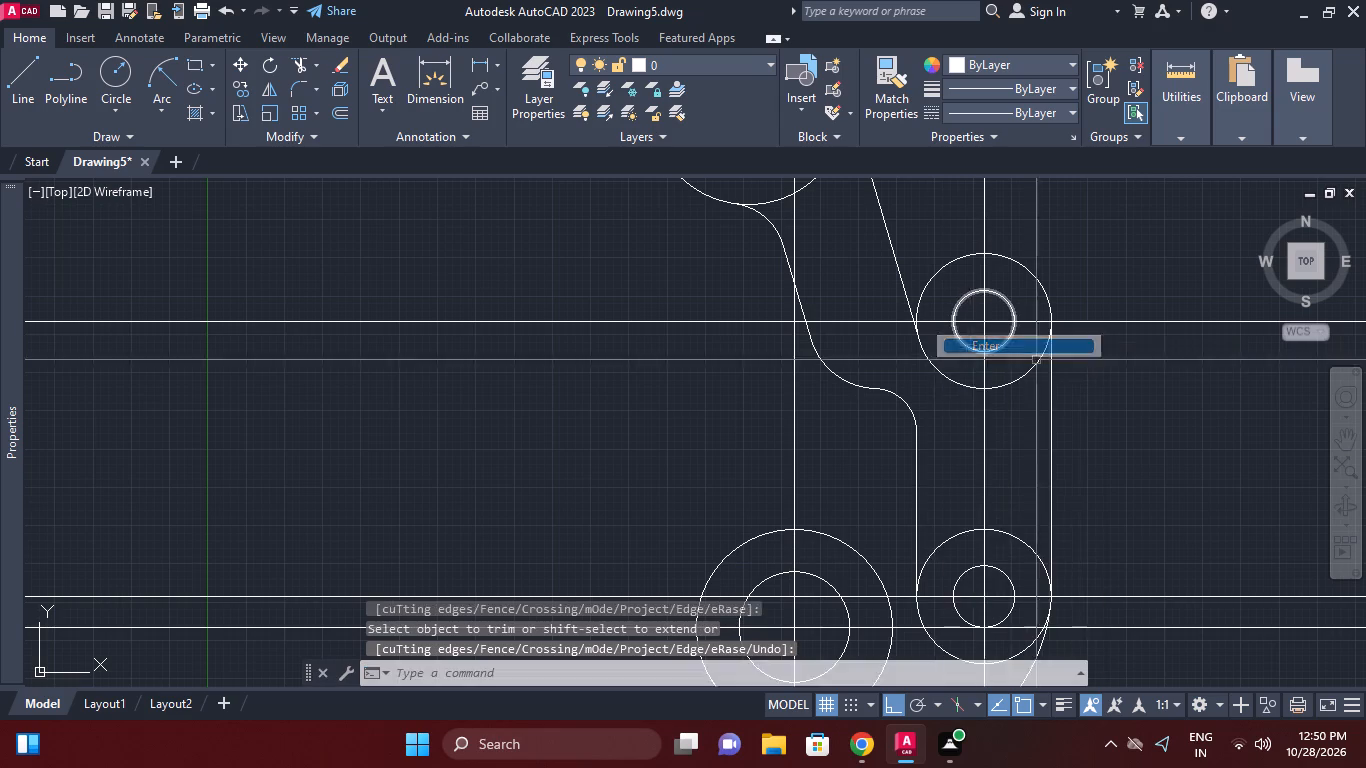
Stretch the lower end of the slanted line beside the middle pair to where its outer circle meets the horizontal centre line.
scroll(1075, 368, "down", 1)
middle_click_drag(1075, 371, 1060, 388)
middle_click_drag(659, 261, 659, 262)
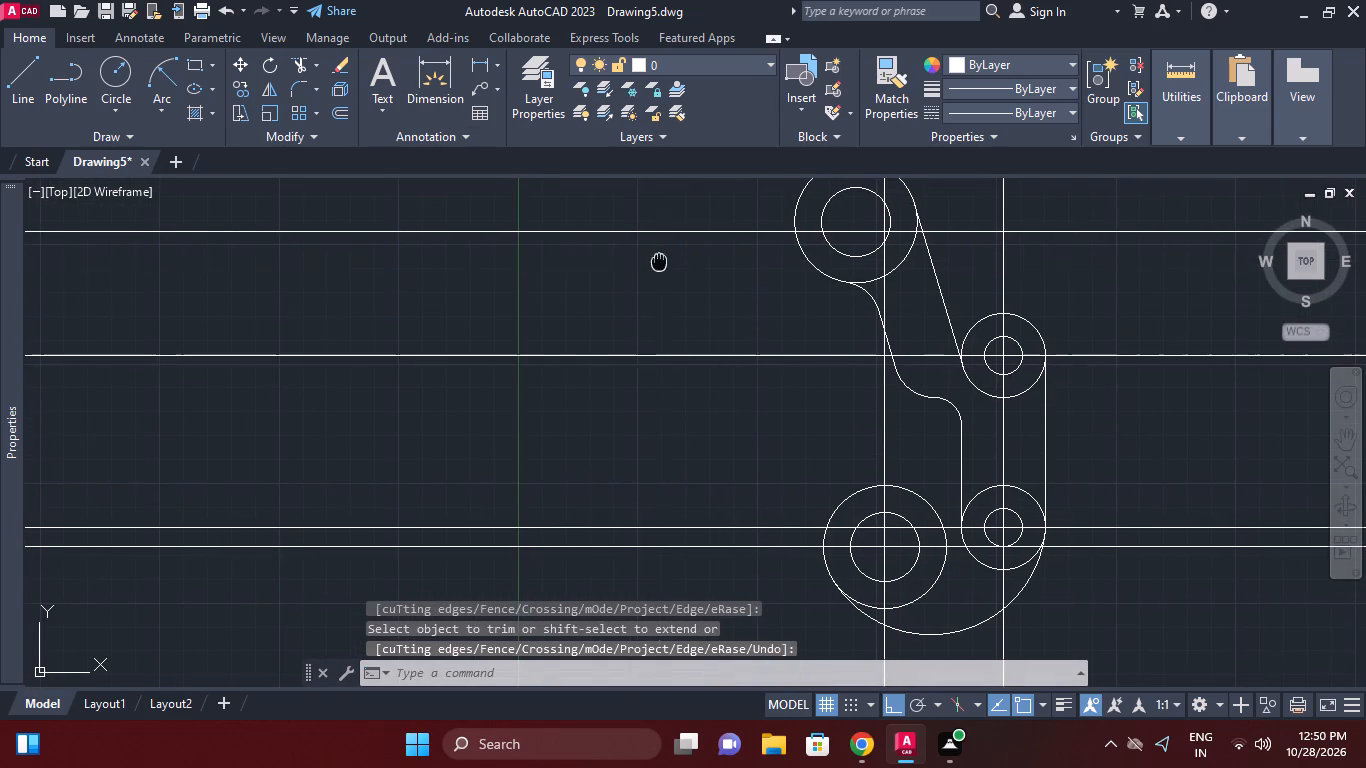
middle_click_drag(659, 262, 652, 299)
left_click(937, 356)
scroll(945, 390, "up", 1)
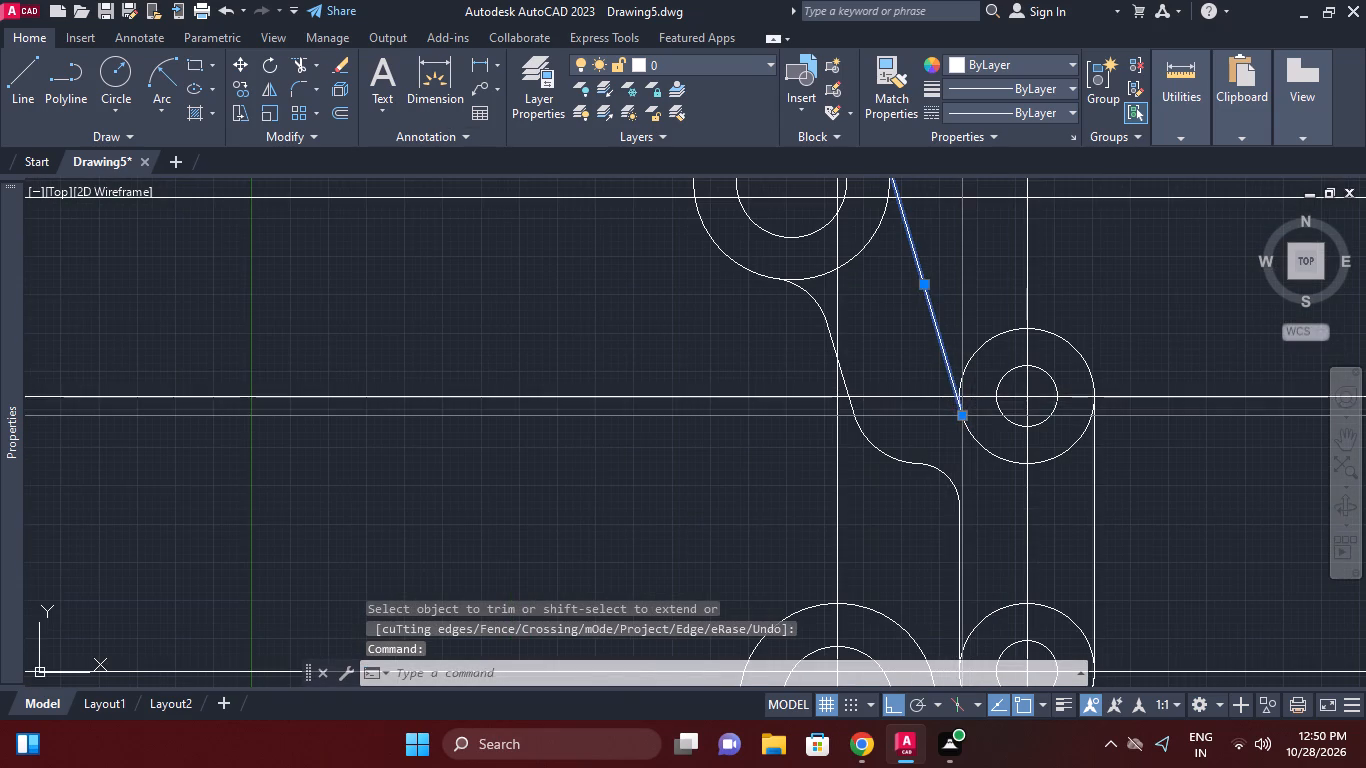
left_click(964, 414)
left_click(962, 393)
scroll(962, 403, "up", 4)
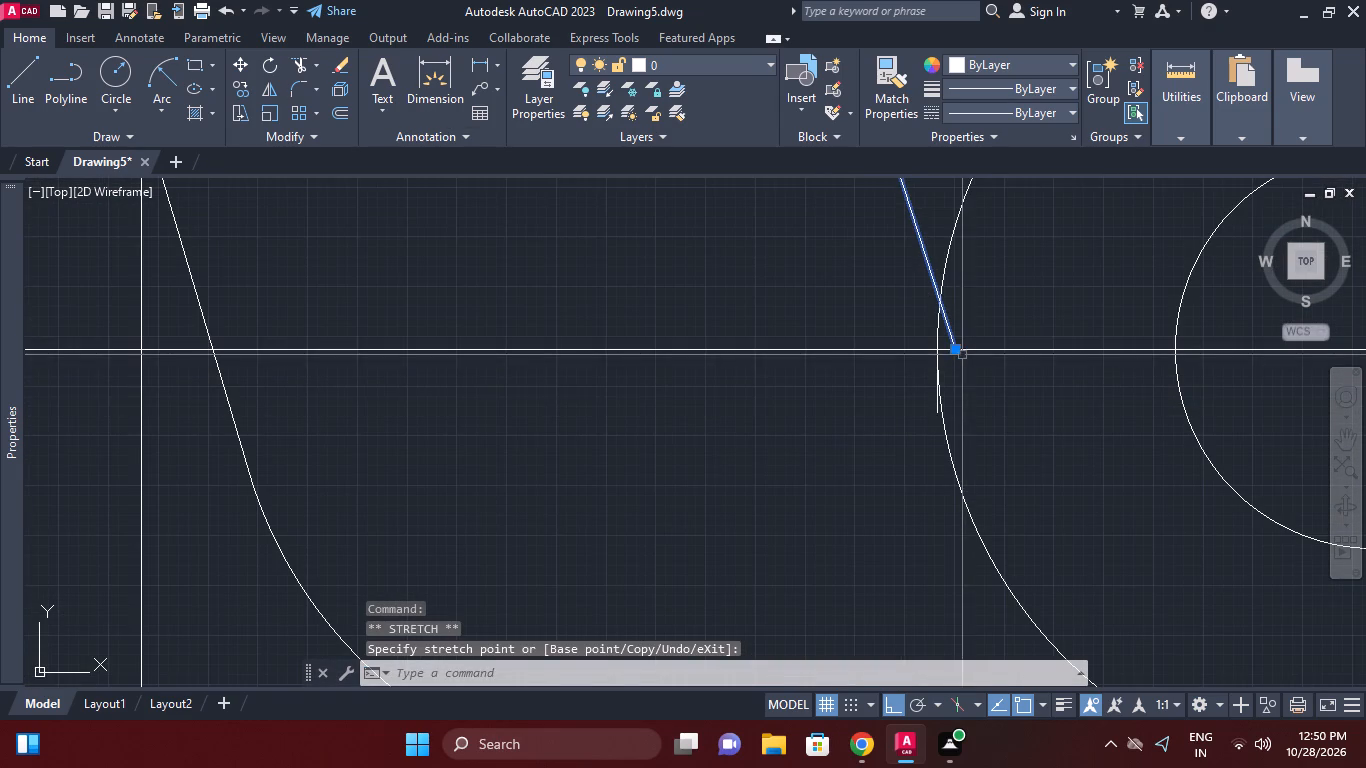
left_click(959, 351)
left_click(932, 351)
Erase the short vertical line stub beside the middle pair's outer circle, just below the horizontal centre line.
scroll(966, 372, "down", 4)
middle_click_drag(990, 387, 976, 387)
scroll(970, 394, "up", 4)
left_click(904, 338)
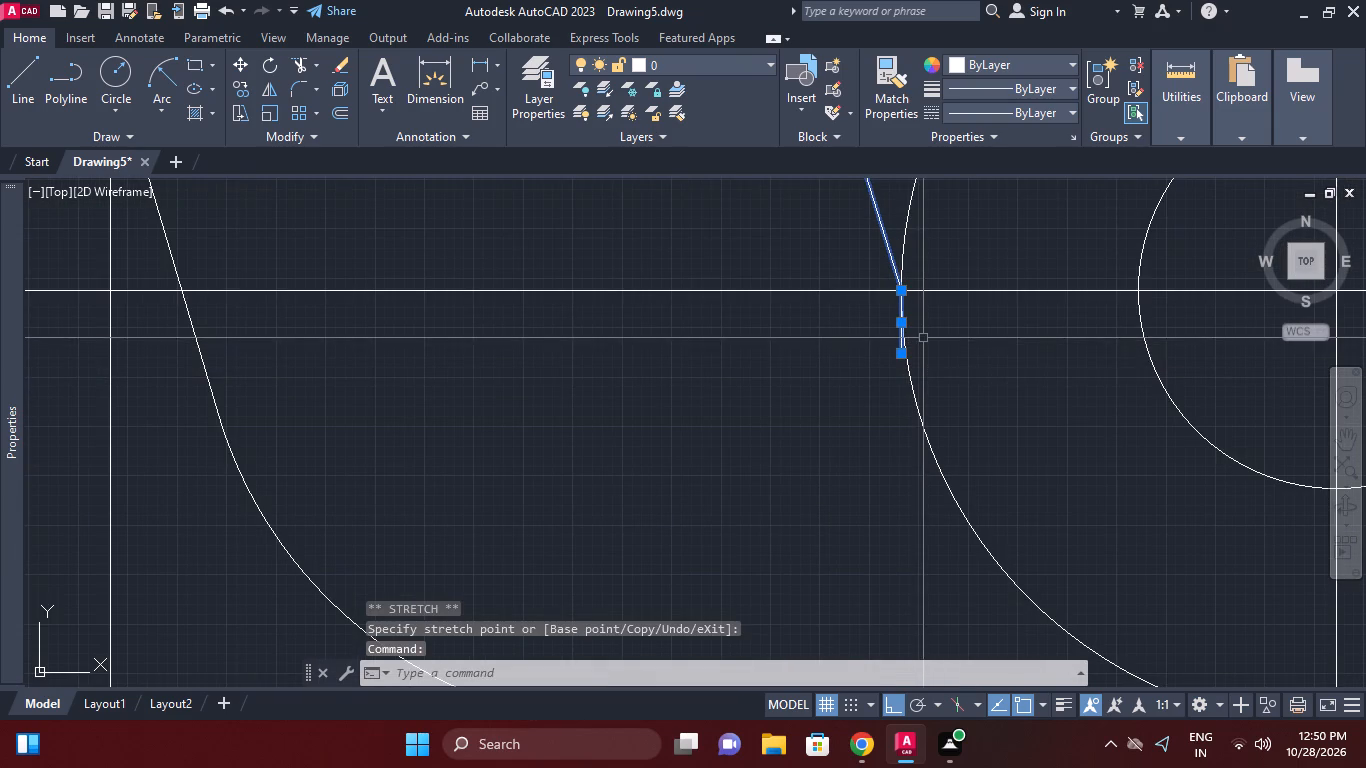
right_click(923, 337)
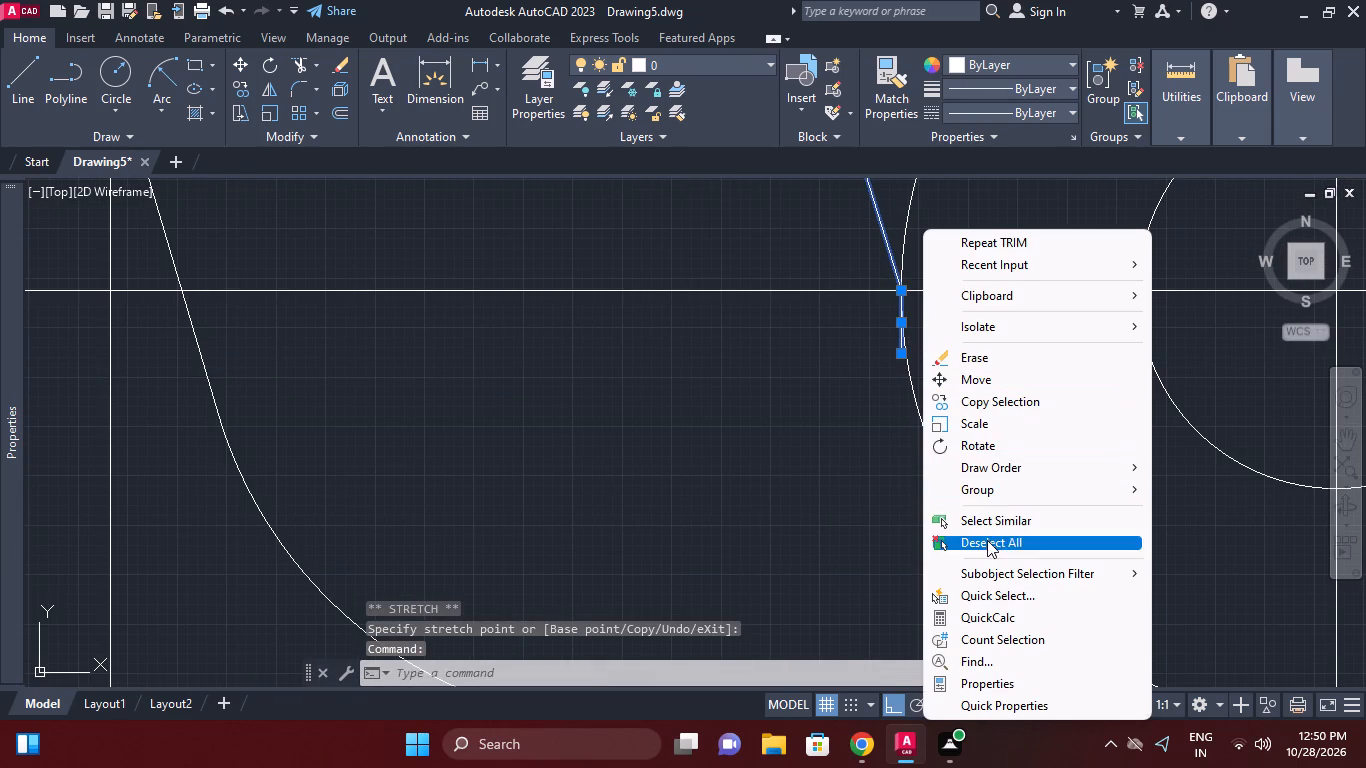
left_click(987, 540)
scroll(921, 345, "up", 2)
left_click(875, 336)
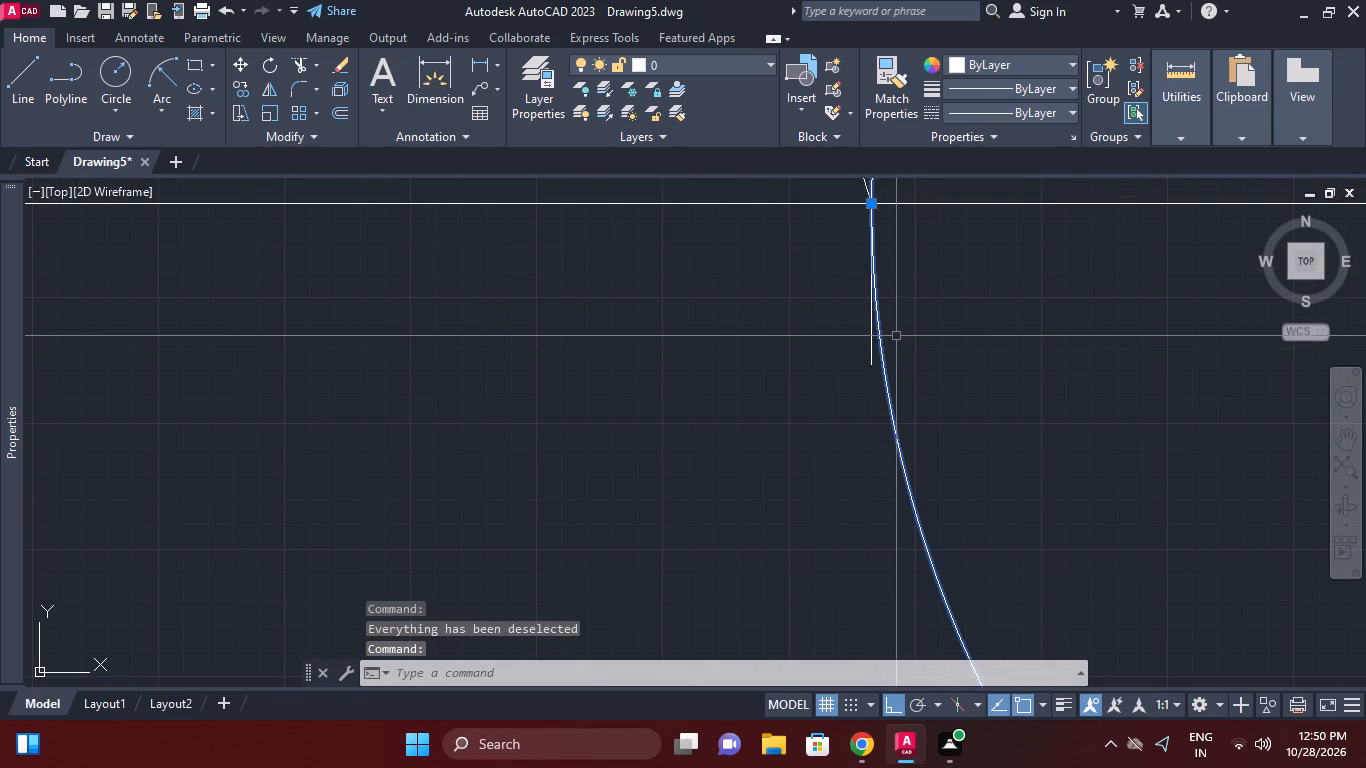
right_click(896, 332)
left_click(963, 537)
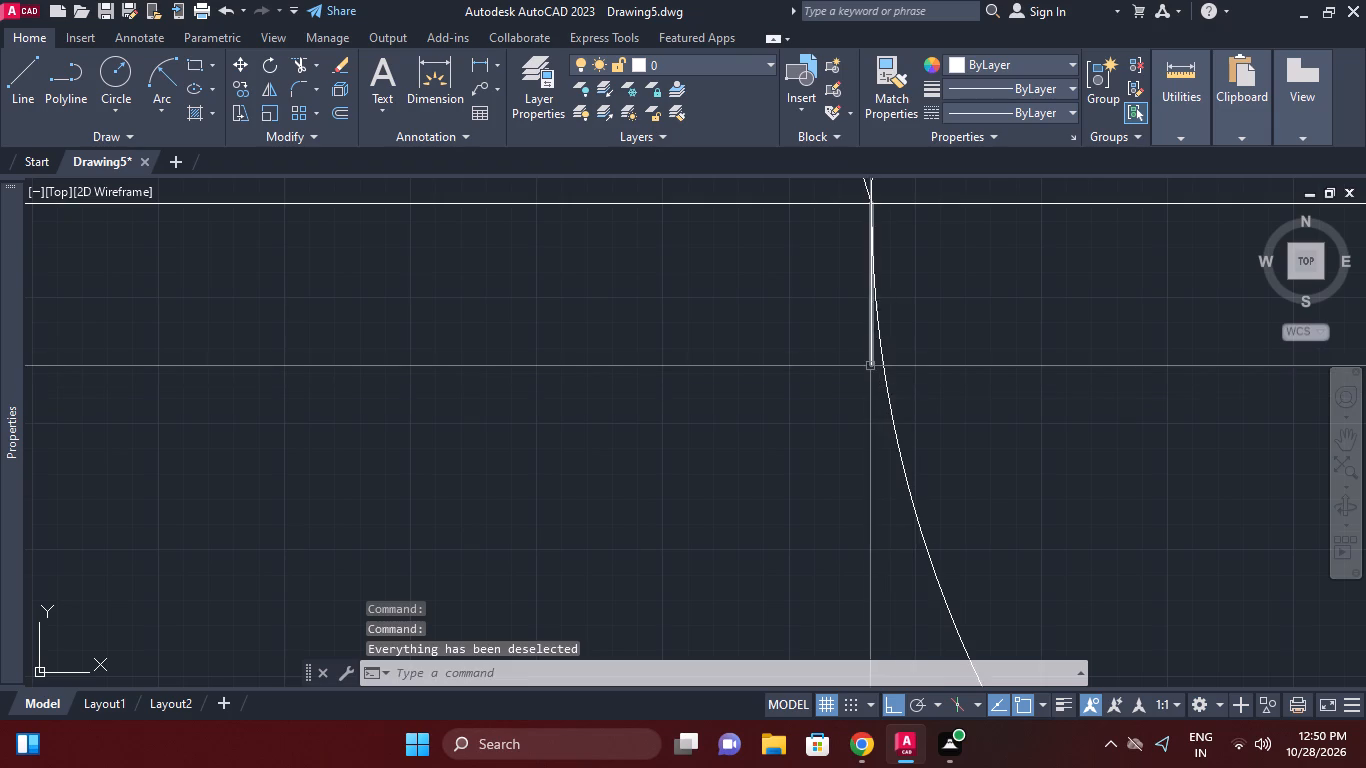
left_click(870, 366)
middle_click_drag(944, 398, 947, 443)
scroll(944, 422, "down", 1)
key("e")
key("space")
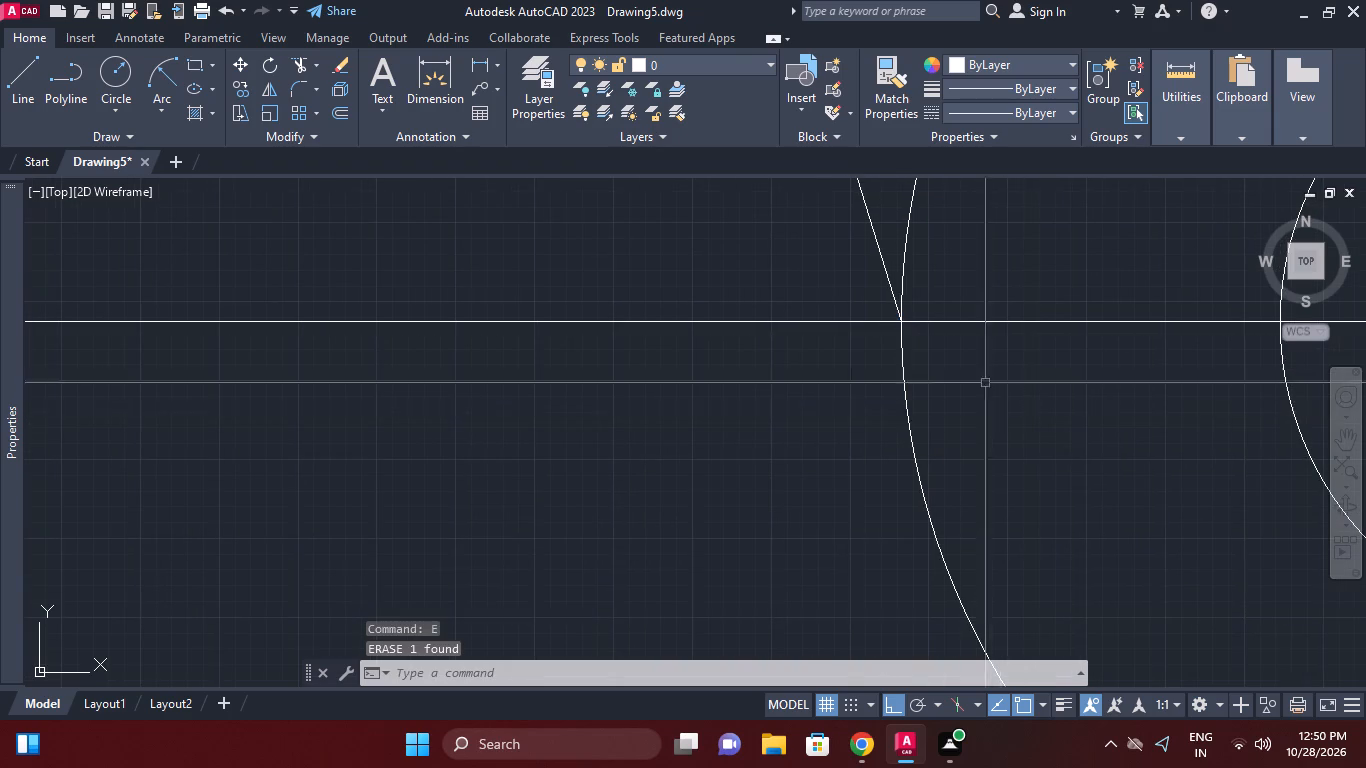
Stretch the slanted line's lower end onto the middle pair's outer circle using a tangent snap, just above the horizontal centre line.
scroll(966, 348, "down", 2)
middle_click(966, 348)
middle_click_drag(976, 340, 968, 388)
scroll(972, 354, "down", 3)
middle_click_drag(975, 344, 982, 387)
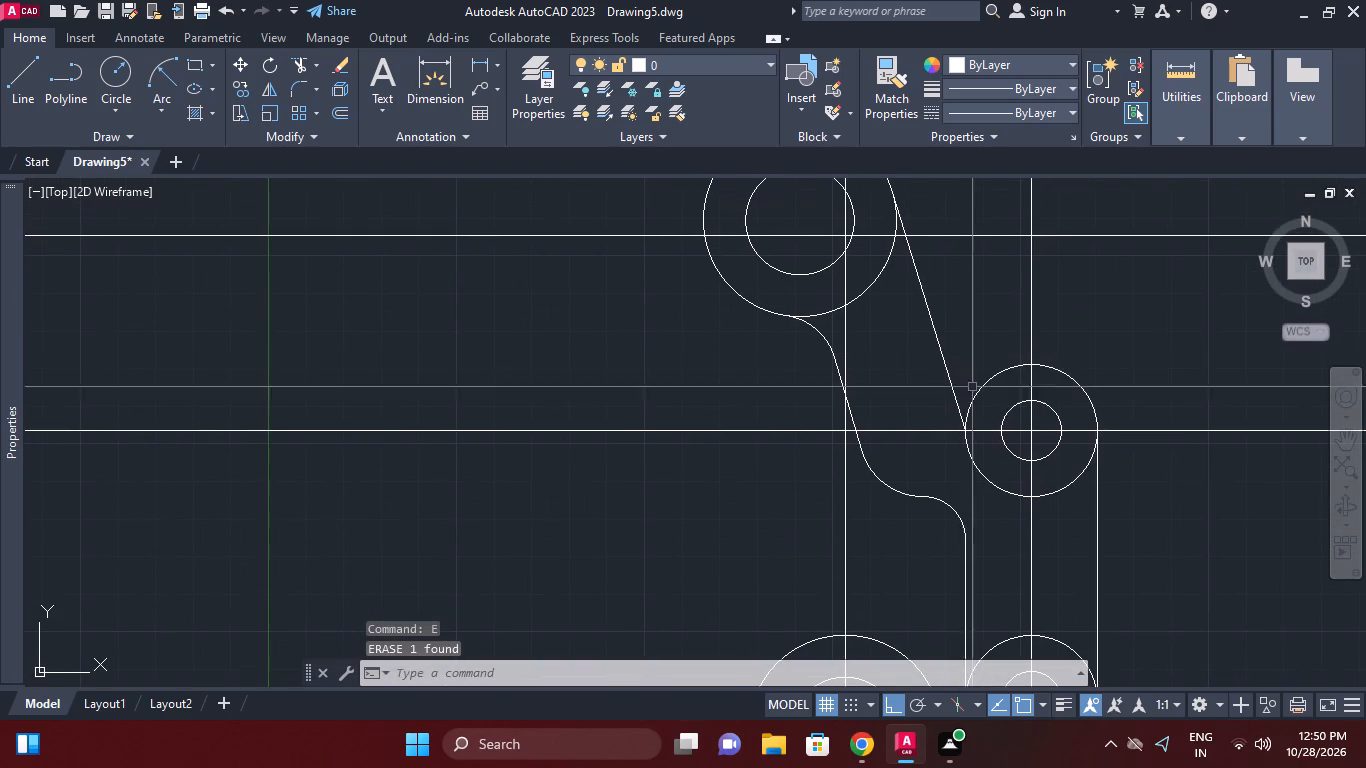
left_click(957, 397)
left_click(965, 432)
right_click(963, 374, "ctrl")
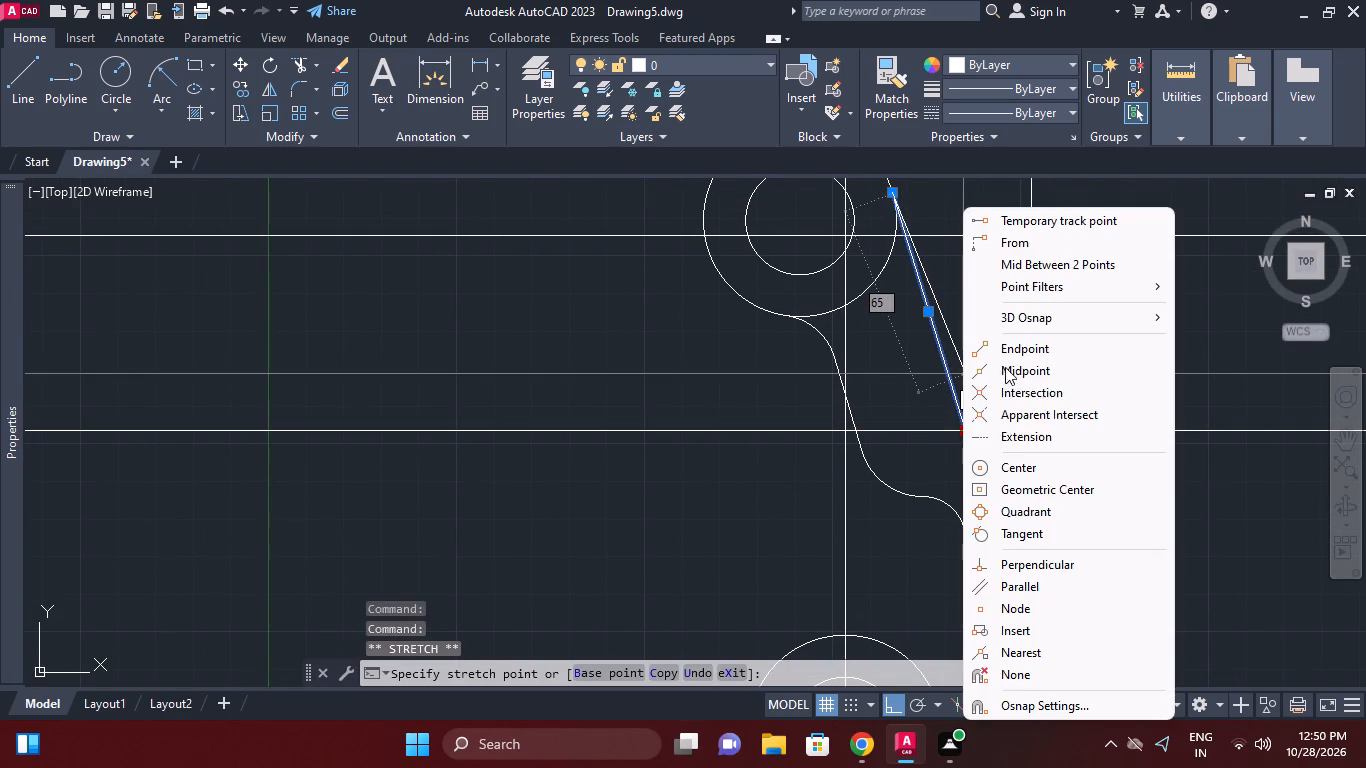
left_click(1018, 521)
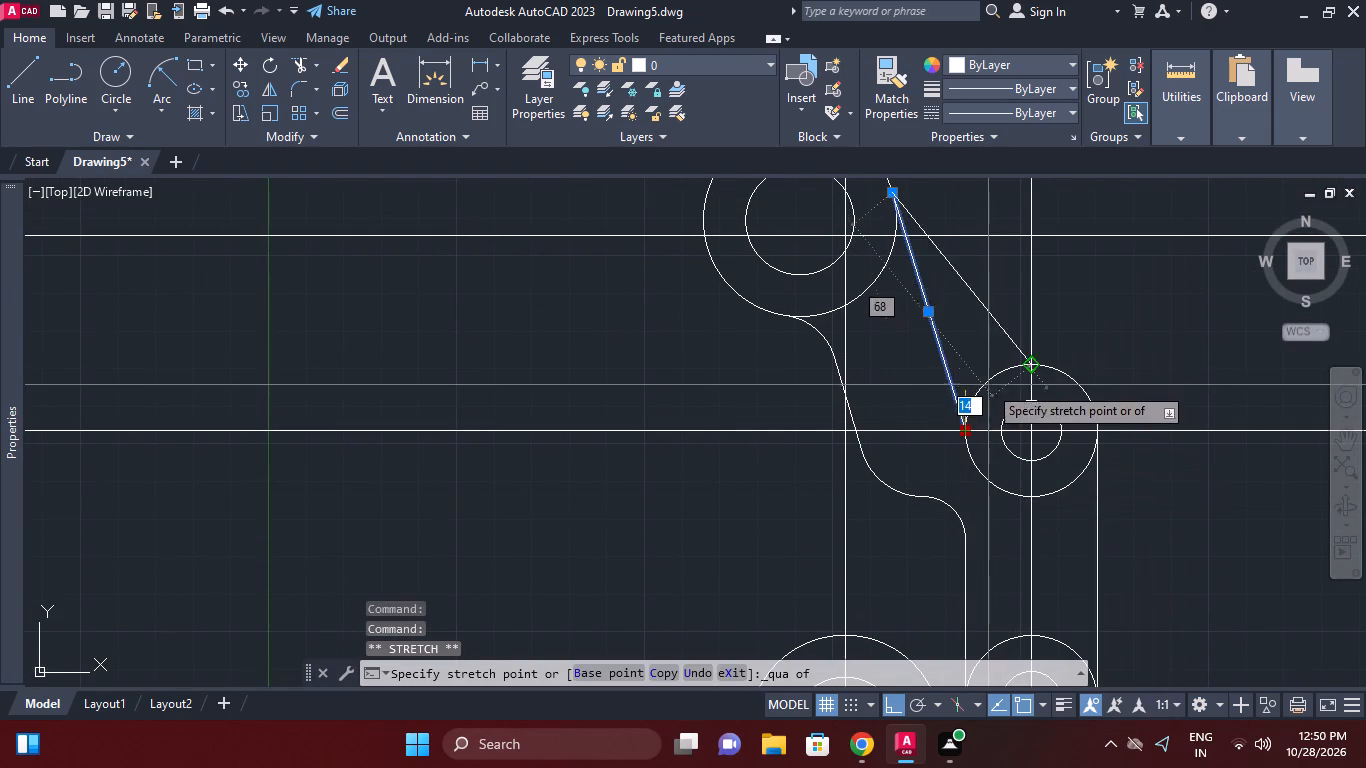
right_click(1007, 403, "ctrl")
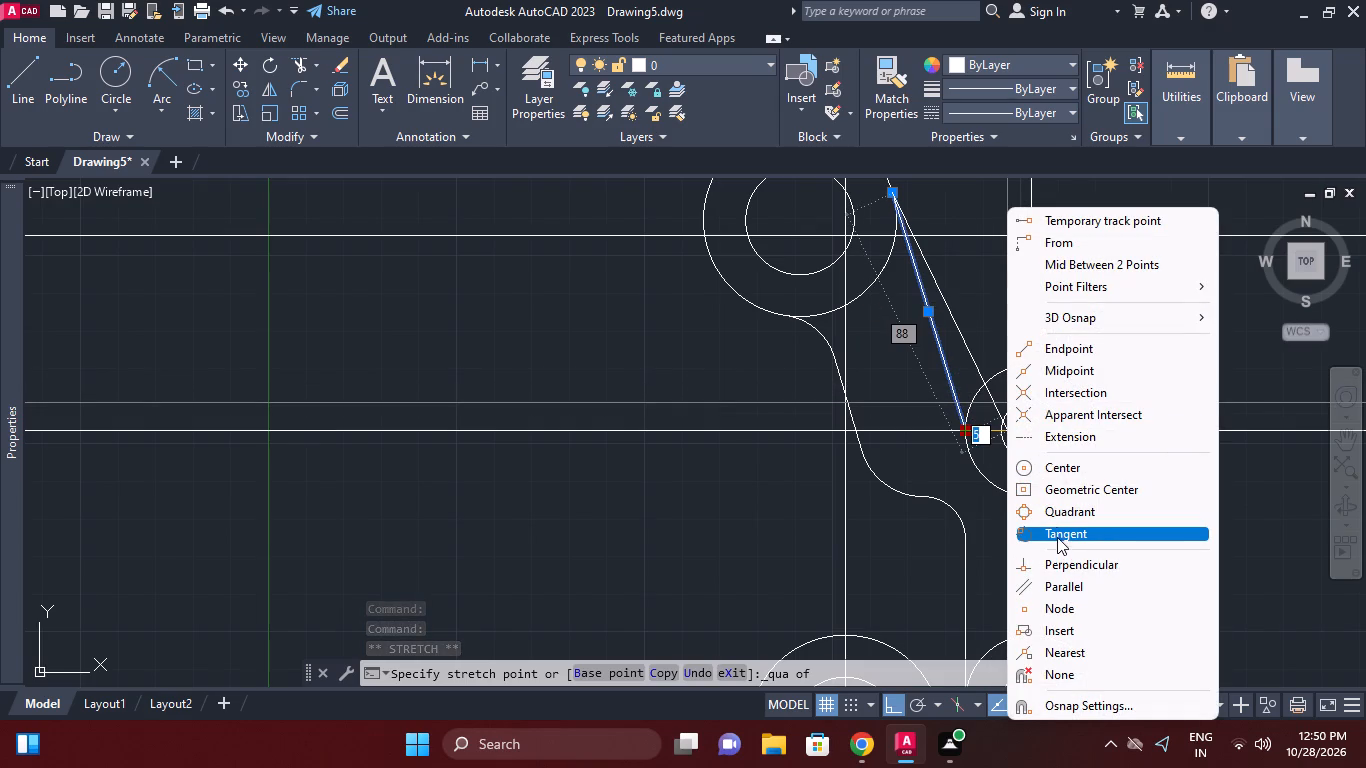
left_click(1056, 528)
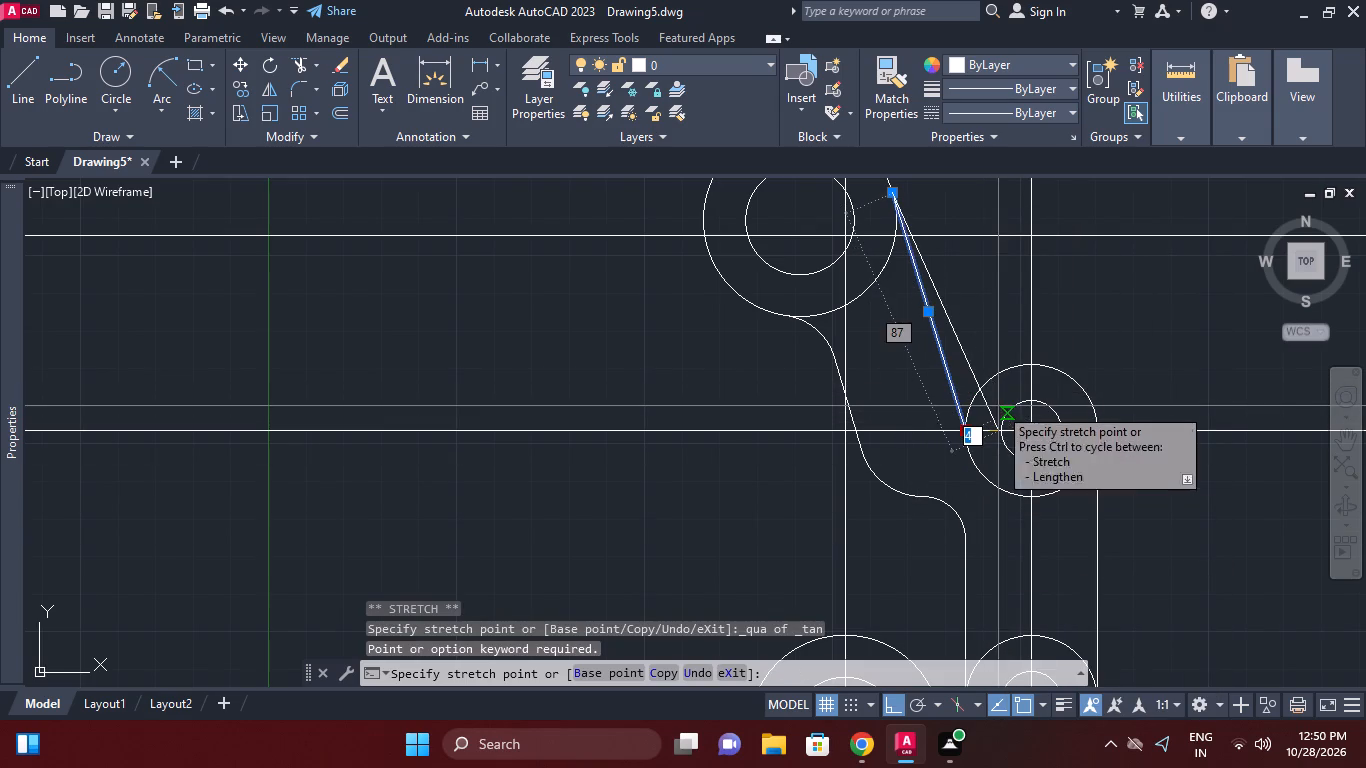
right_click(997, 404, "ctrl")
left_click_drag(1045, 535, 1040, 523)
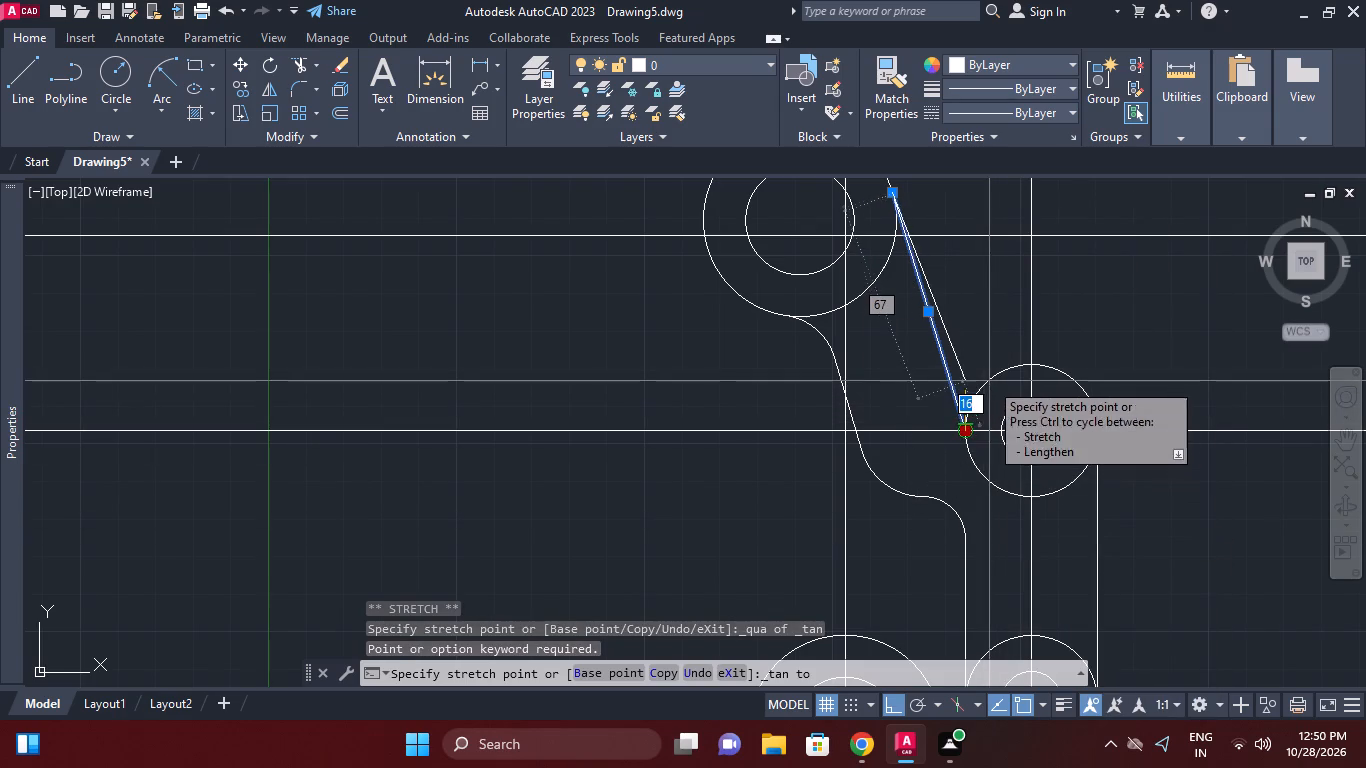
left_click(989, 381)
scroll(970, 426, "up", 2)
left_click(960, 439)
left_click(959, 423)
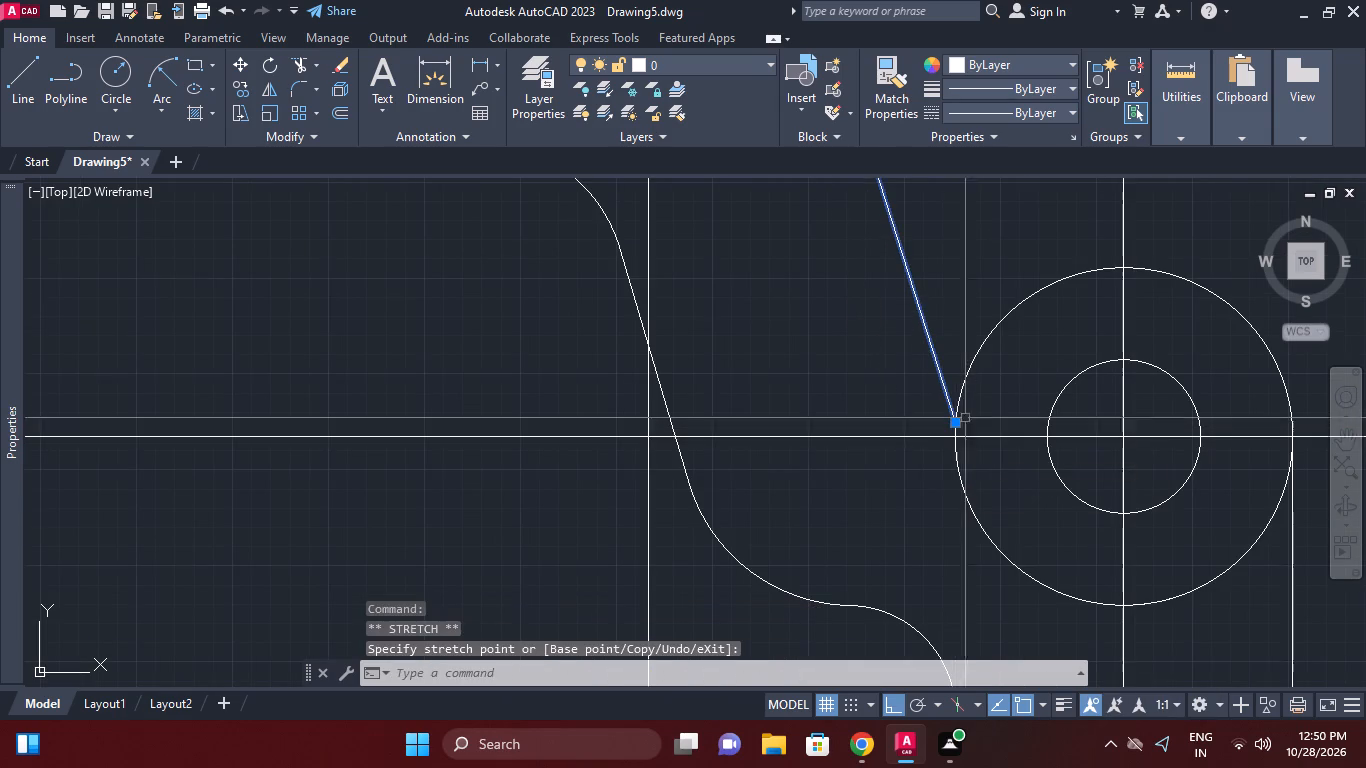
scroll(974, 409, "down", 1)
key("Escape")
middle_click_drag(996, 375, 992, 411)
scroll(987, 400, "down", 1)
middle_click(987, 400)
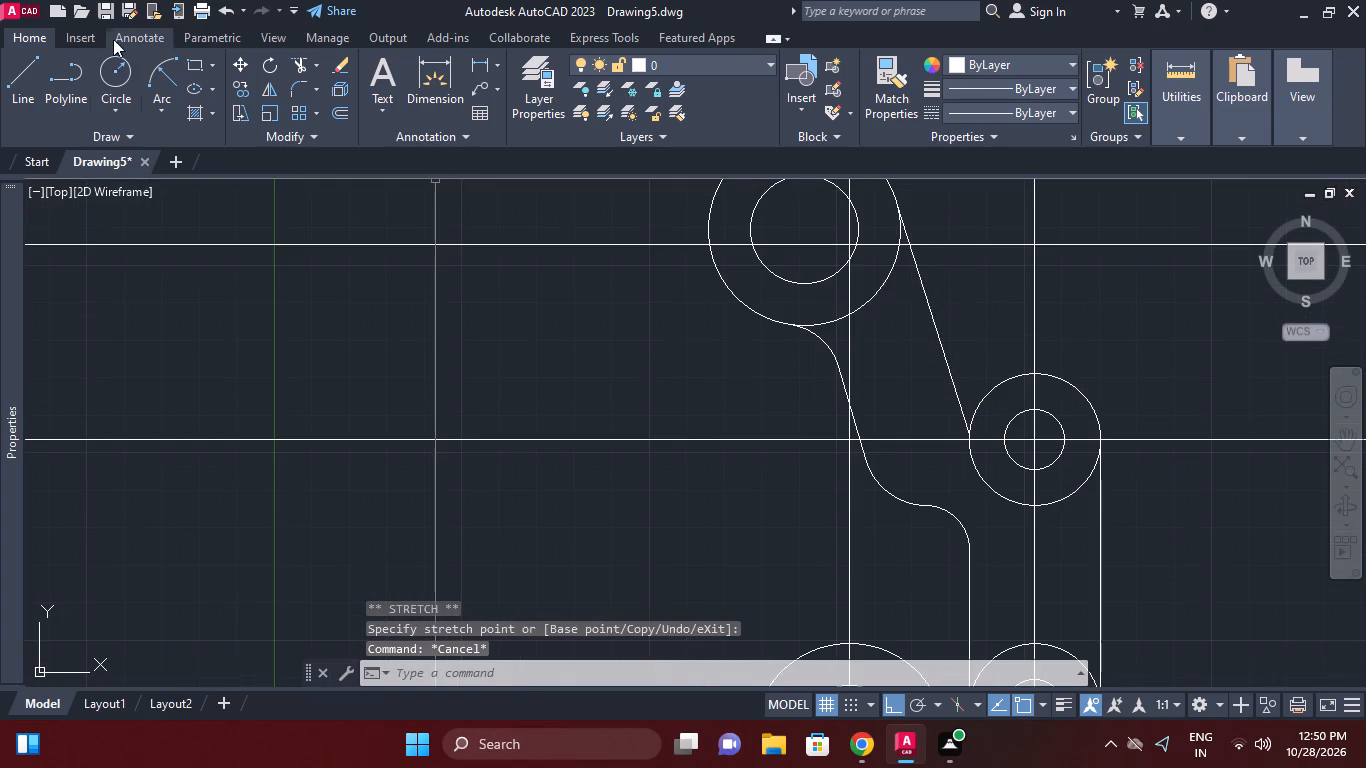
Draw a radius 10 circle tangent to the slanted line and the middle pair's outer circle.
left_click(123, 87)
left_click(834, 668)
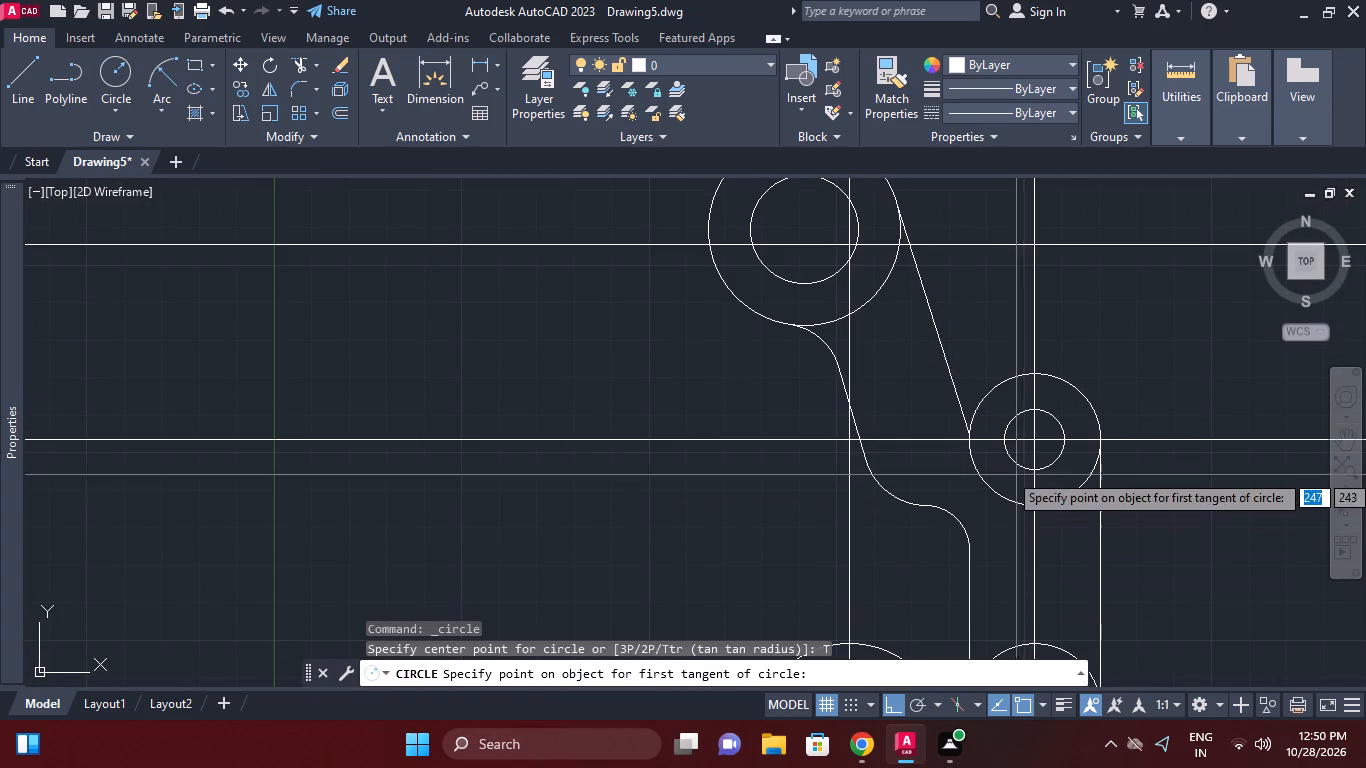
left_click(951, 390)
left_click(983, 393)
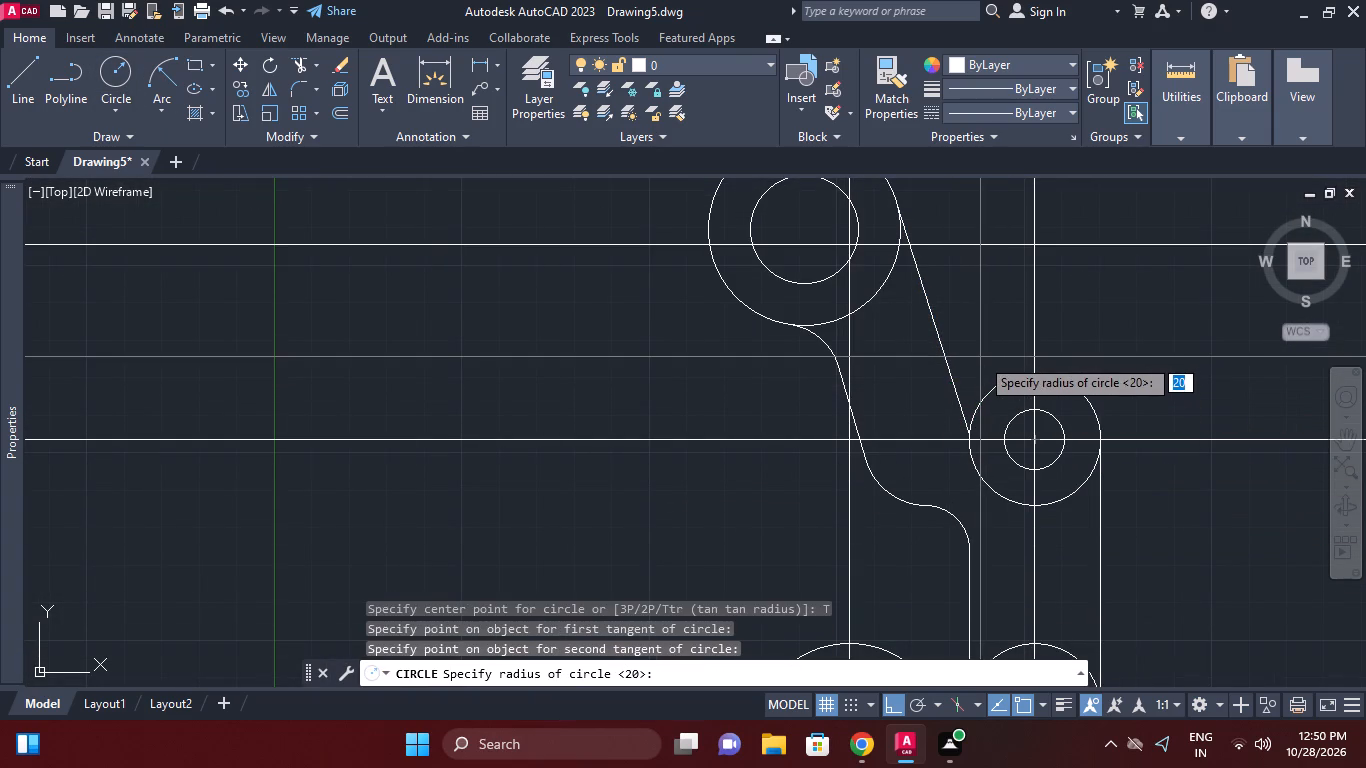
type("10")
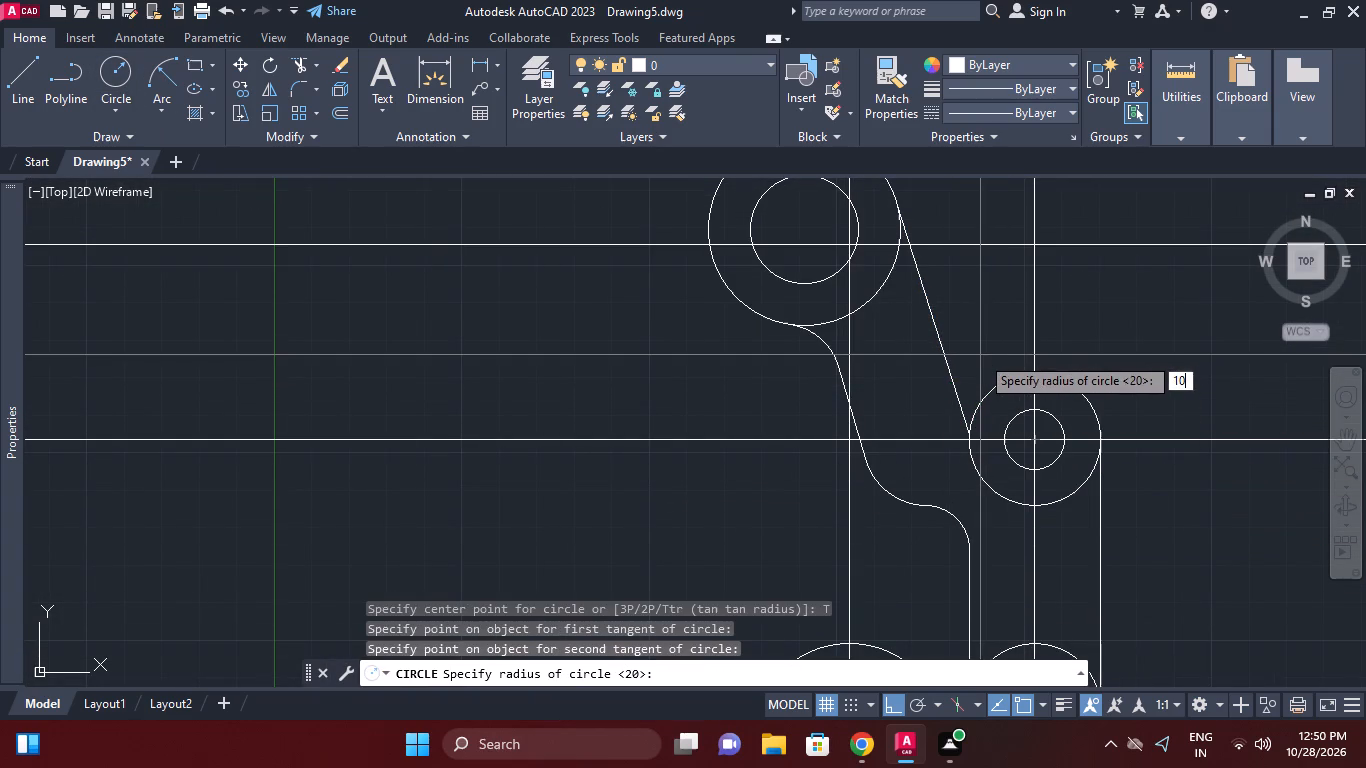
key("Return")
Trim away the upper part of the new radius 10 circle, keeping only its lower blend arc.
scroll(993, 359, "up", 1)
left_click(299, 64)
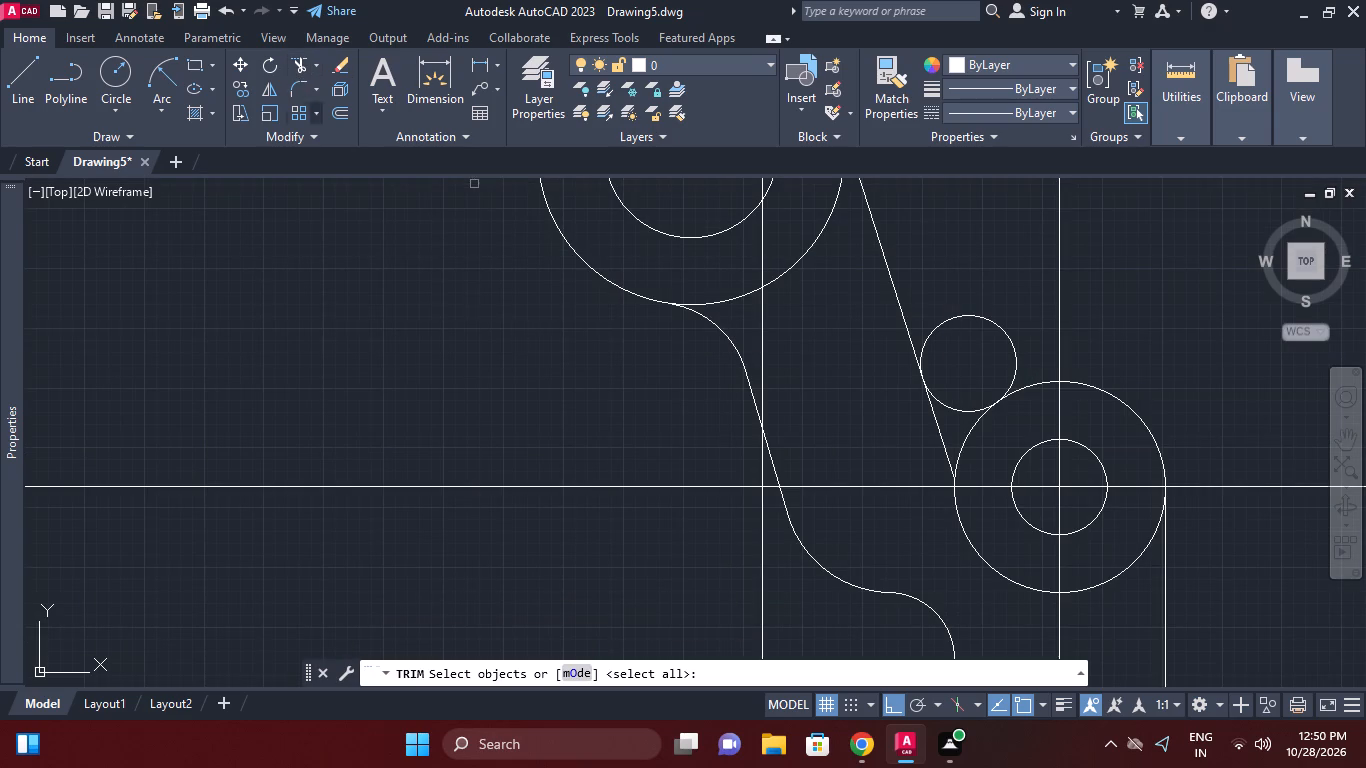
right_click(968, 325)
left_click(999, 334)
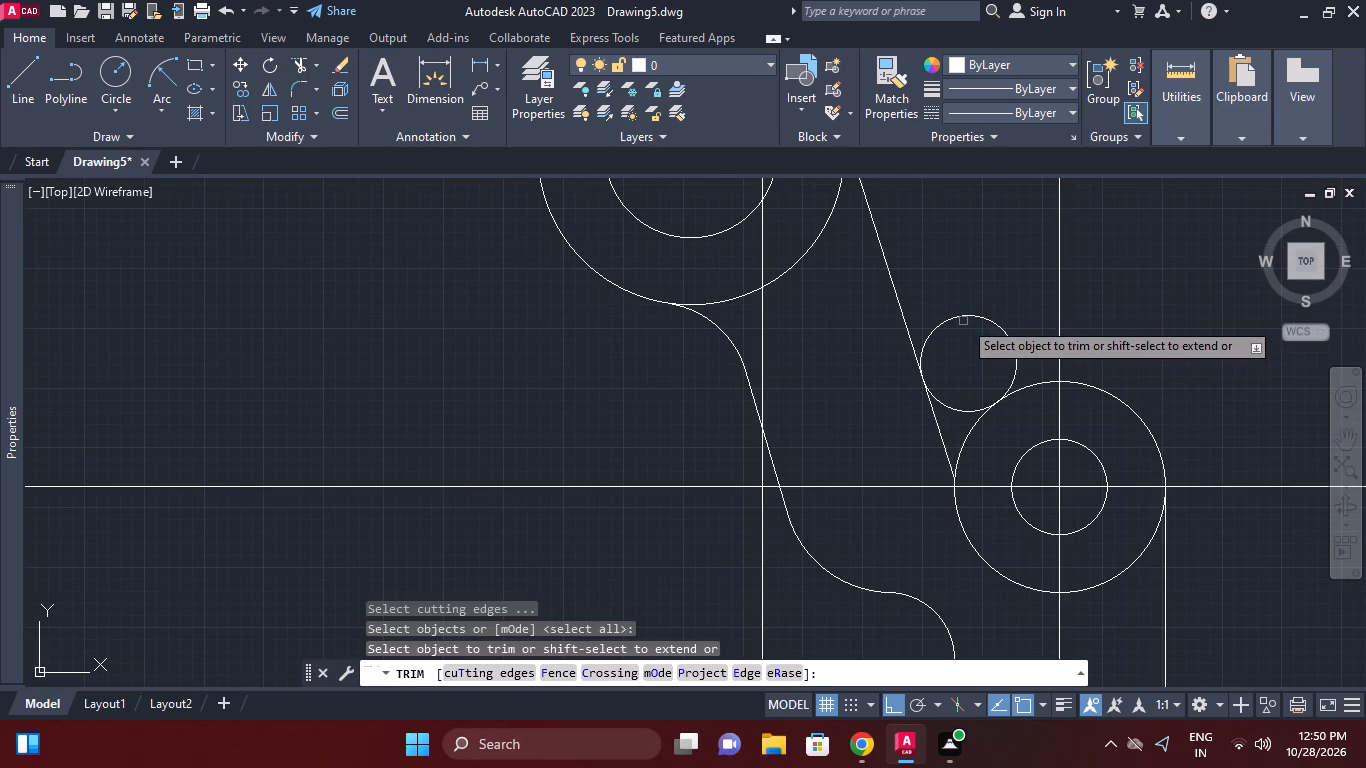
left_click(964, 319)
Trim the slanted line below the radius 10 arc and cut the middle pair's outer circle down to its upper outline arc.
middle_click_drag(1029, 402, 1040, 379)
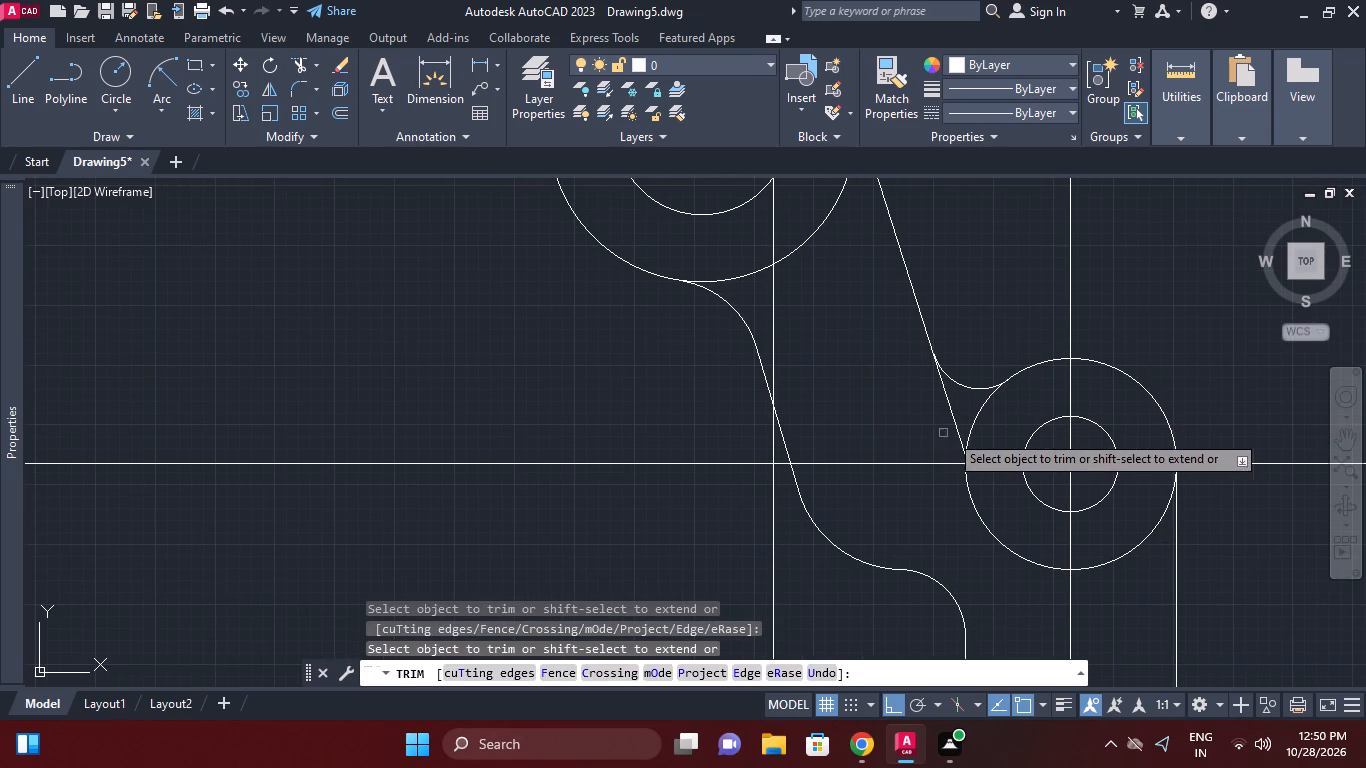
middle_click_drag(1017, 418, 1026, 394)
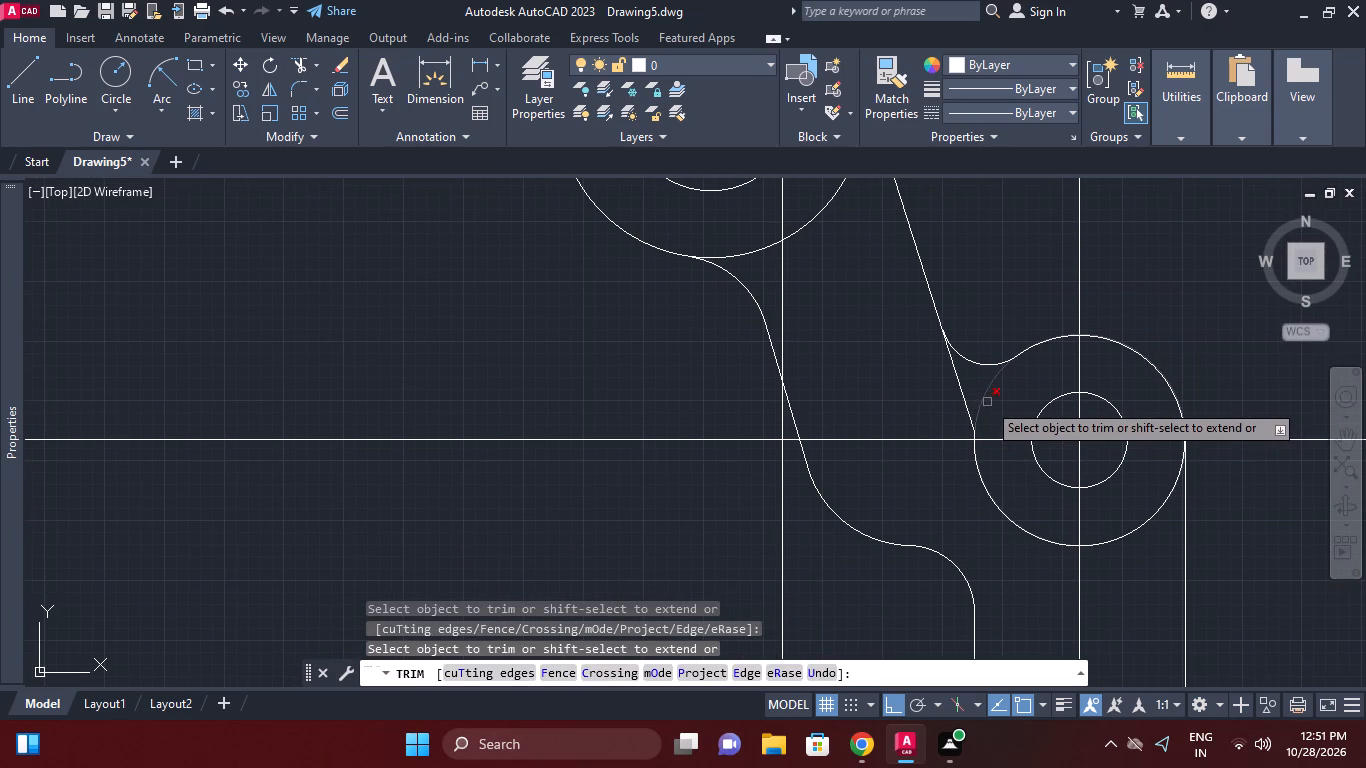
left_click(987, 402)
left_click(971, 413)
left_click(975, 461)
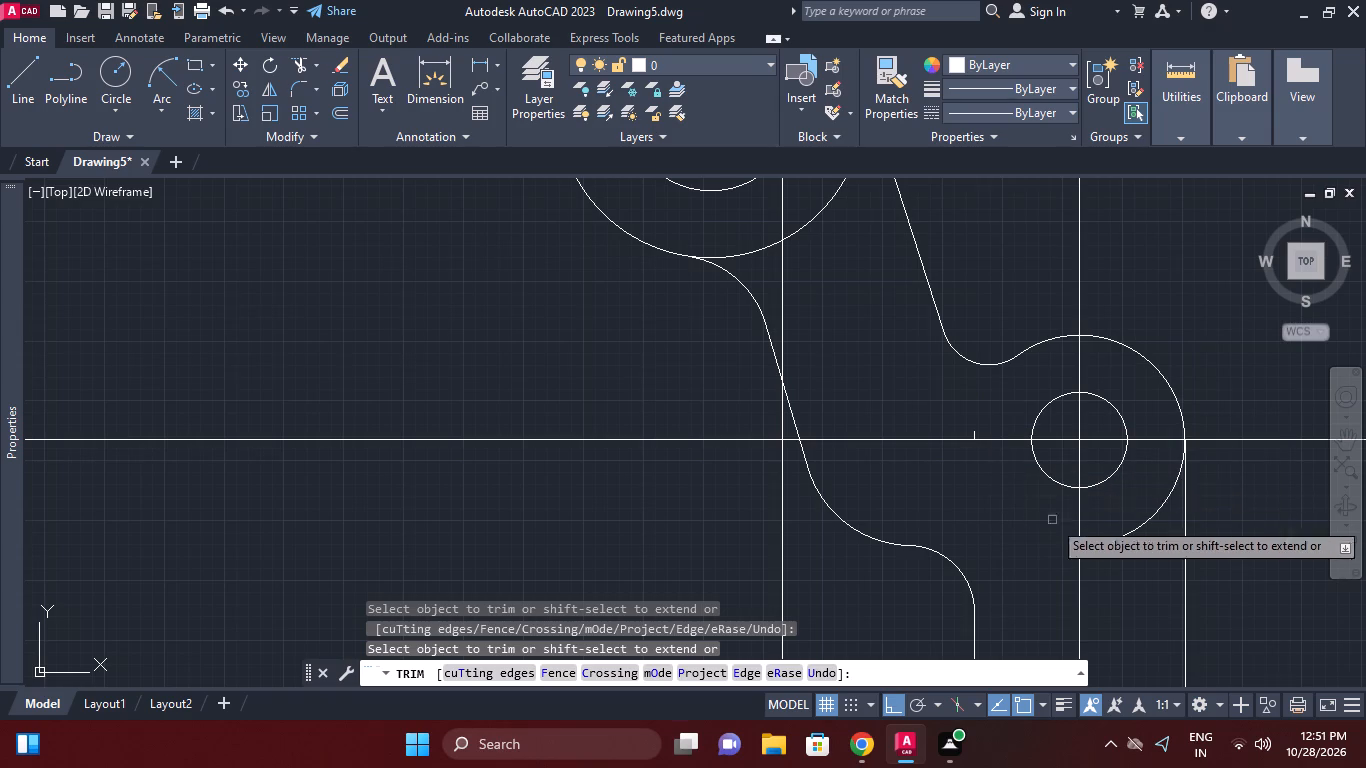
left_click(1141, 525)
scroll(1077, 436, "down", 2)
right_click(1013, 390)
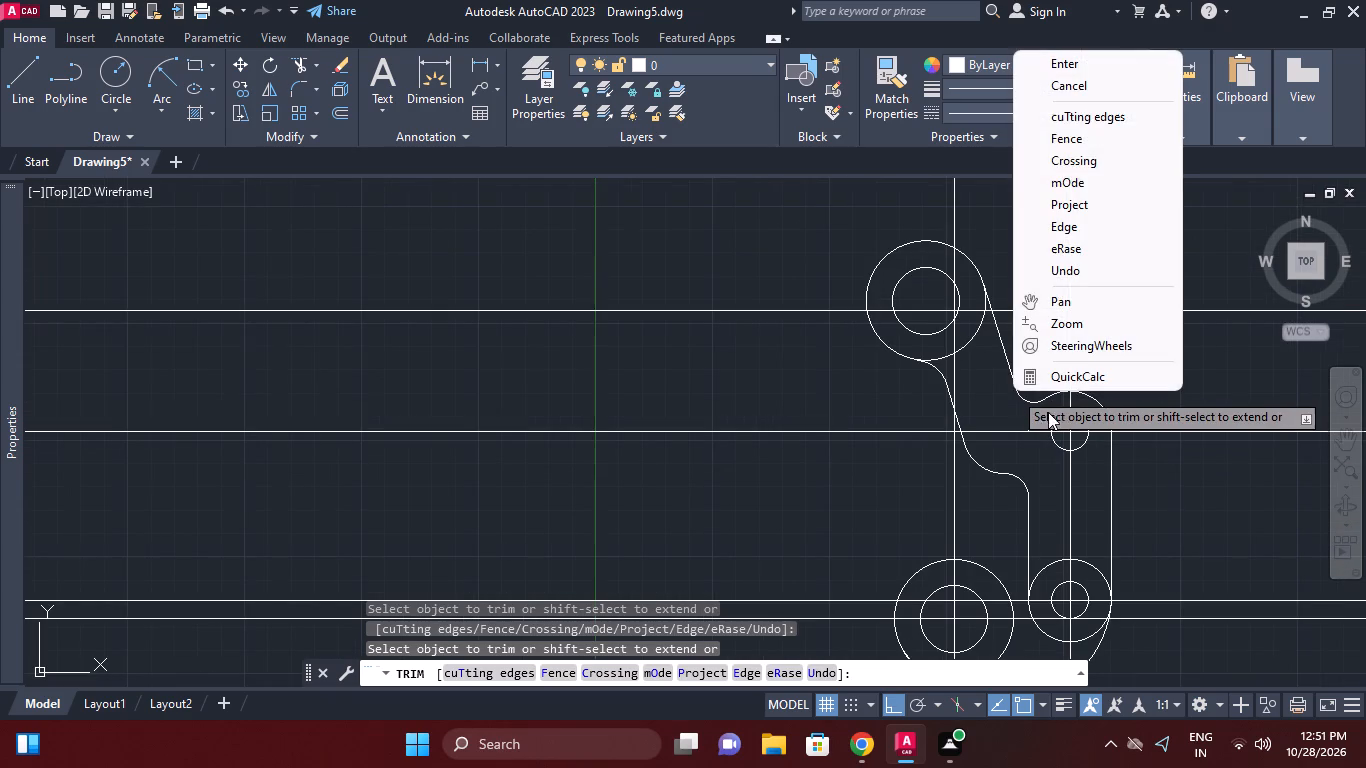
left_click(1088, 71)
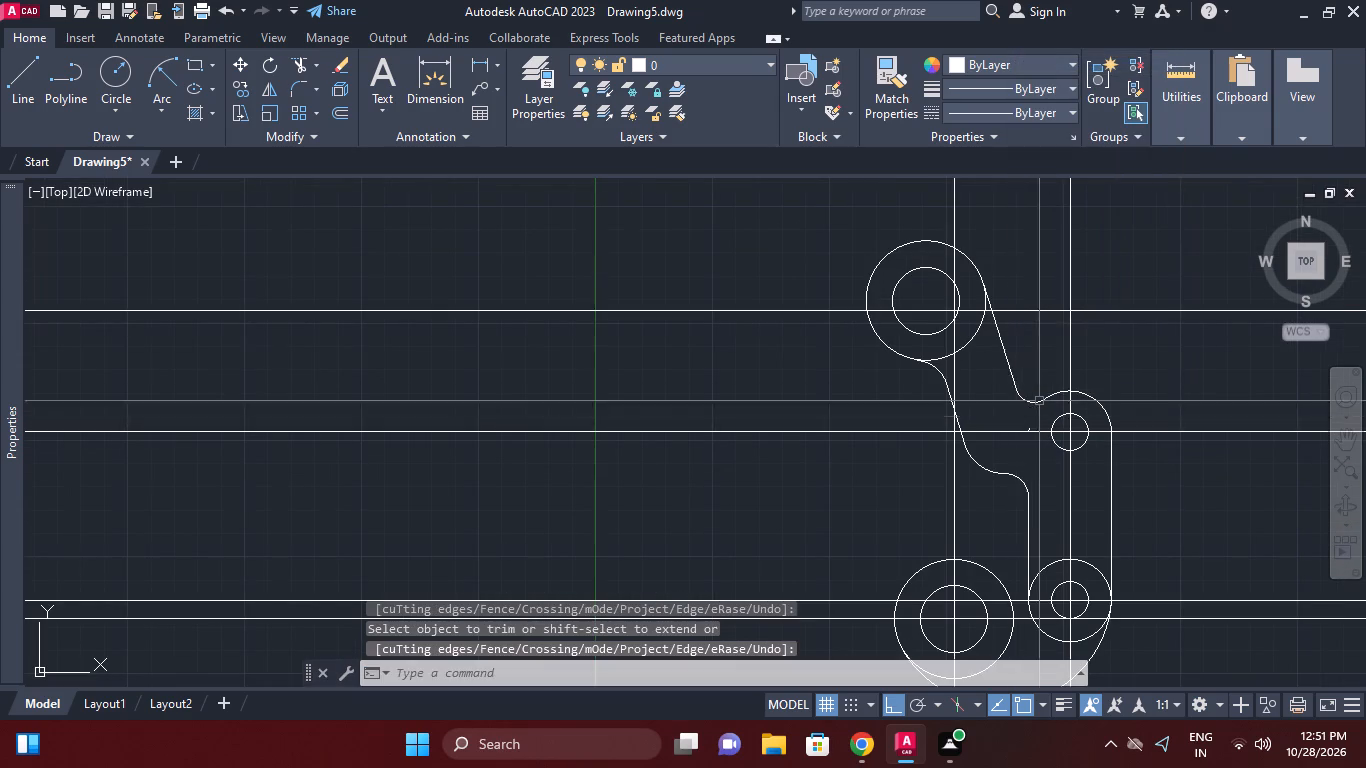
Erase the short leftover line stub beside the middle pair, just above the horizontal centre line.
scroll(1036, 408, "up", 2)
left_click(990, 425)
left_click(1026, 468)
right_click(1026, 397)
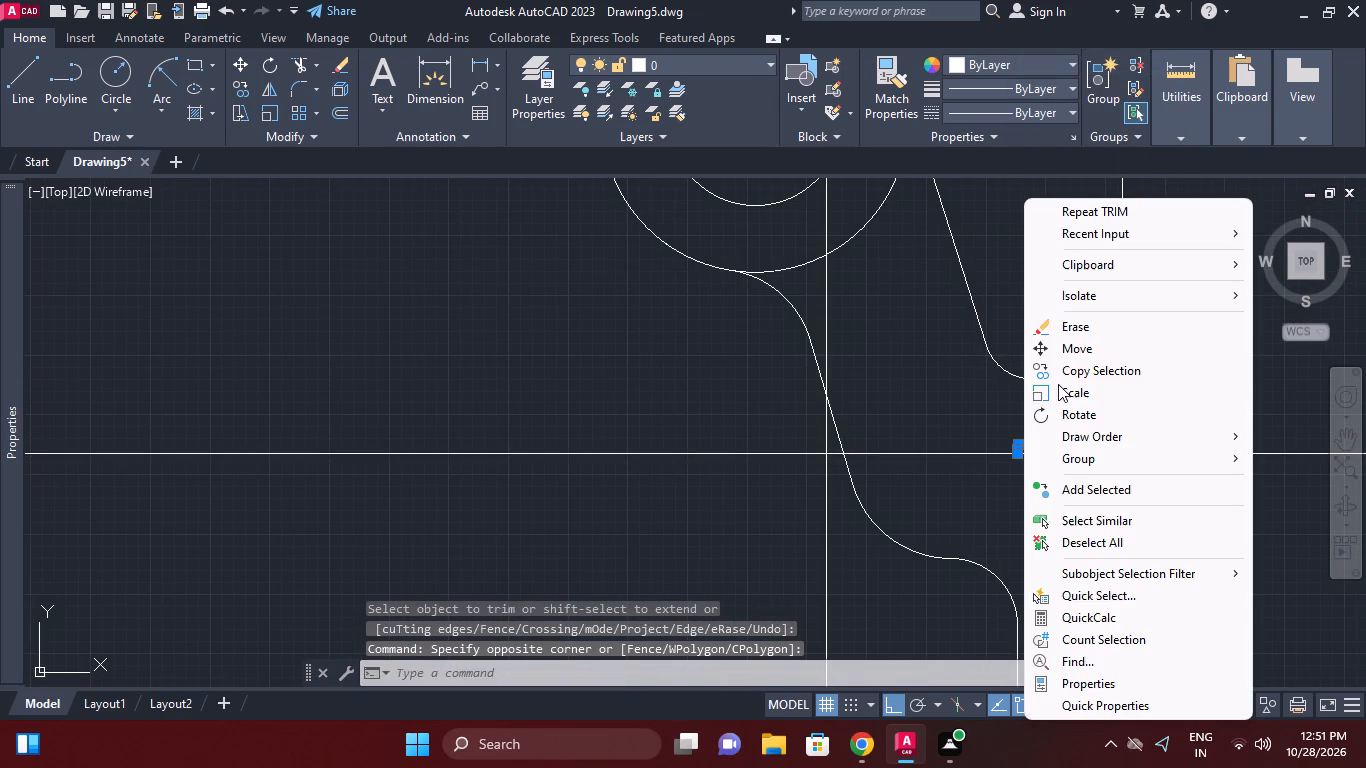
left_click(1070, 333)
Draw a radius 10 circle tangent to the lower large pair's outer circle and the inner vertical line.
scroll(1066, 337, "down", 2)
middle_click_drag(1063, 338, 1014, 291)
middle_click_drag(1024, 389, 1019, 347)
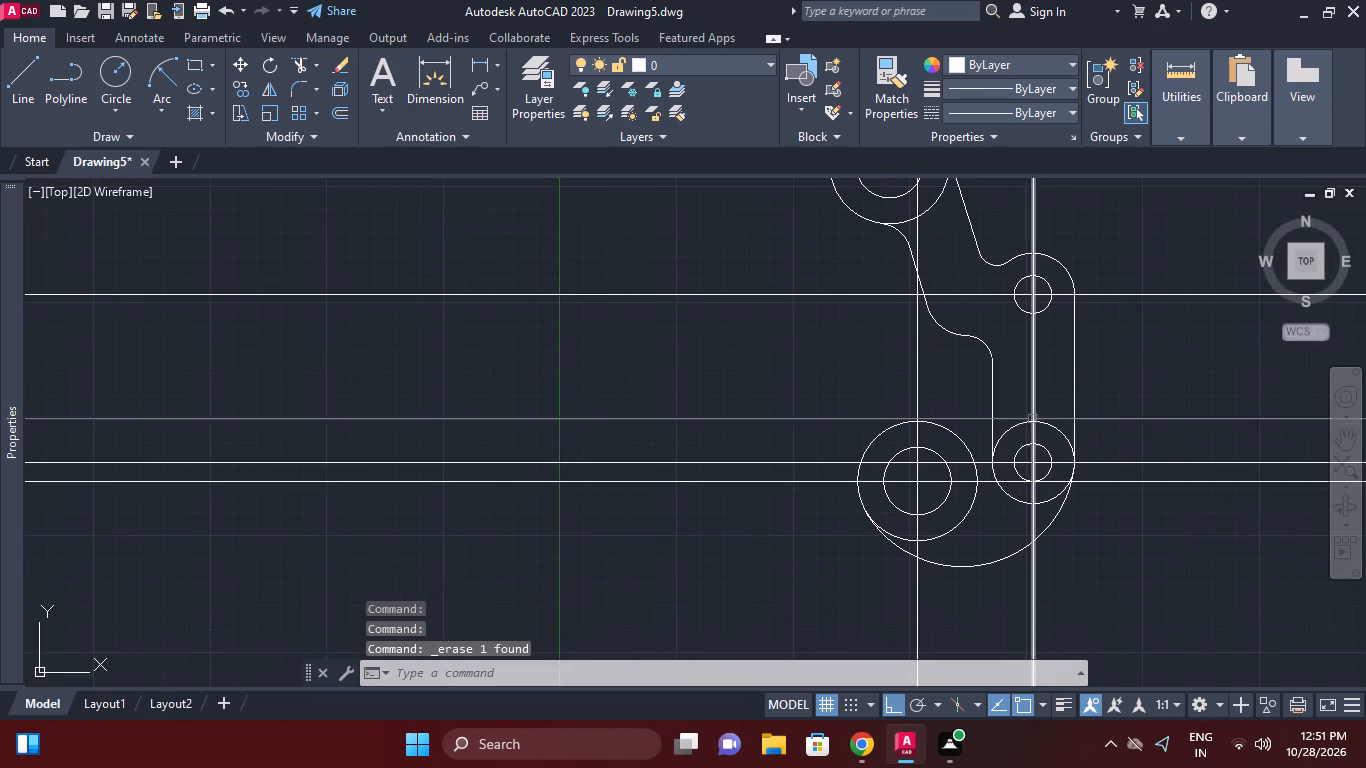
middle_click_drag(1033, 433, 1033, 360)
middle_click_drag(1019, 402, 1019, 391)
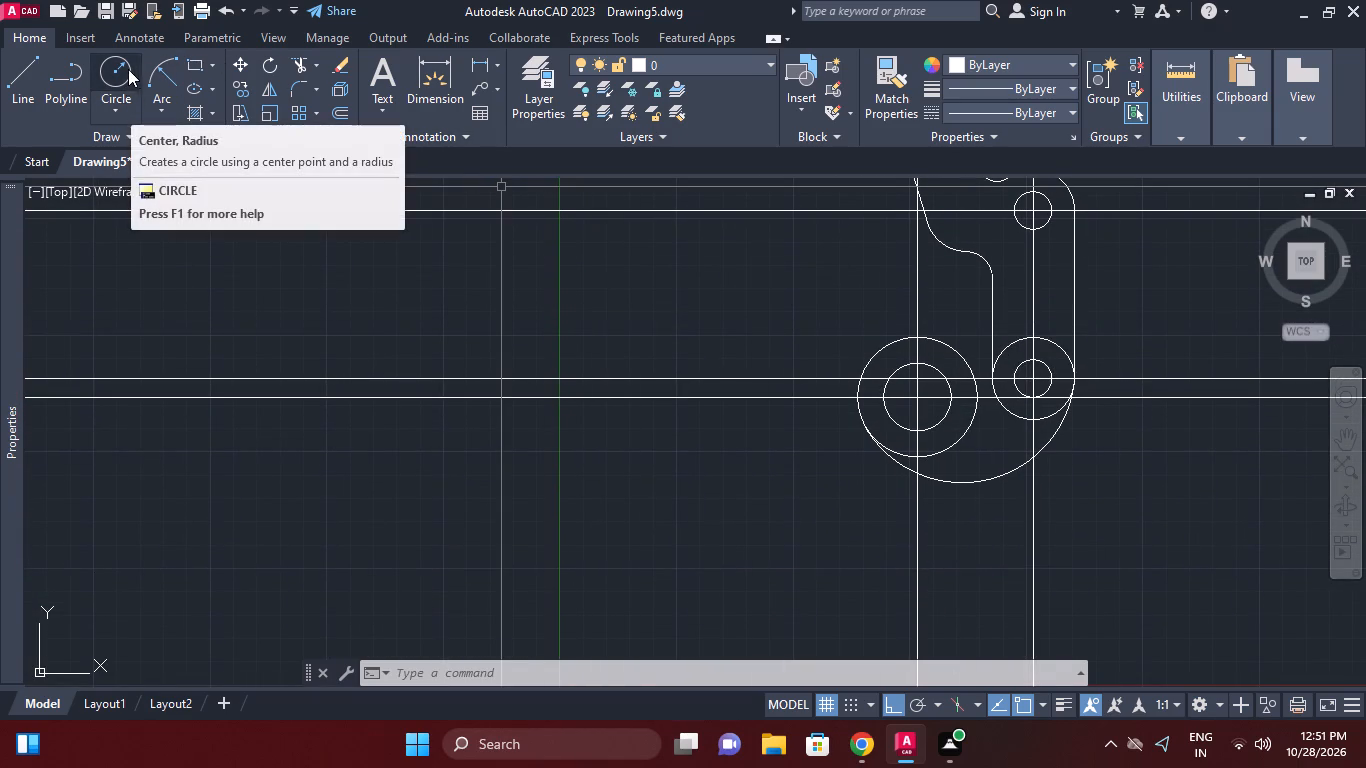
left_click(132, 102)
left_click(191, 321)
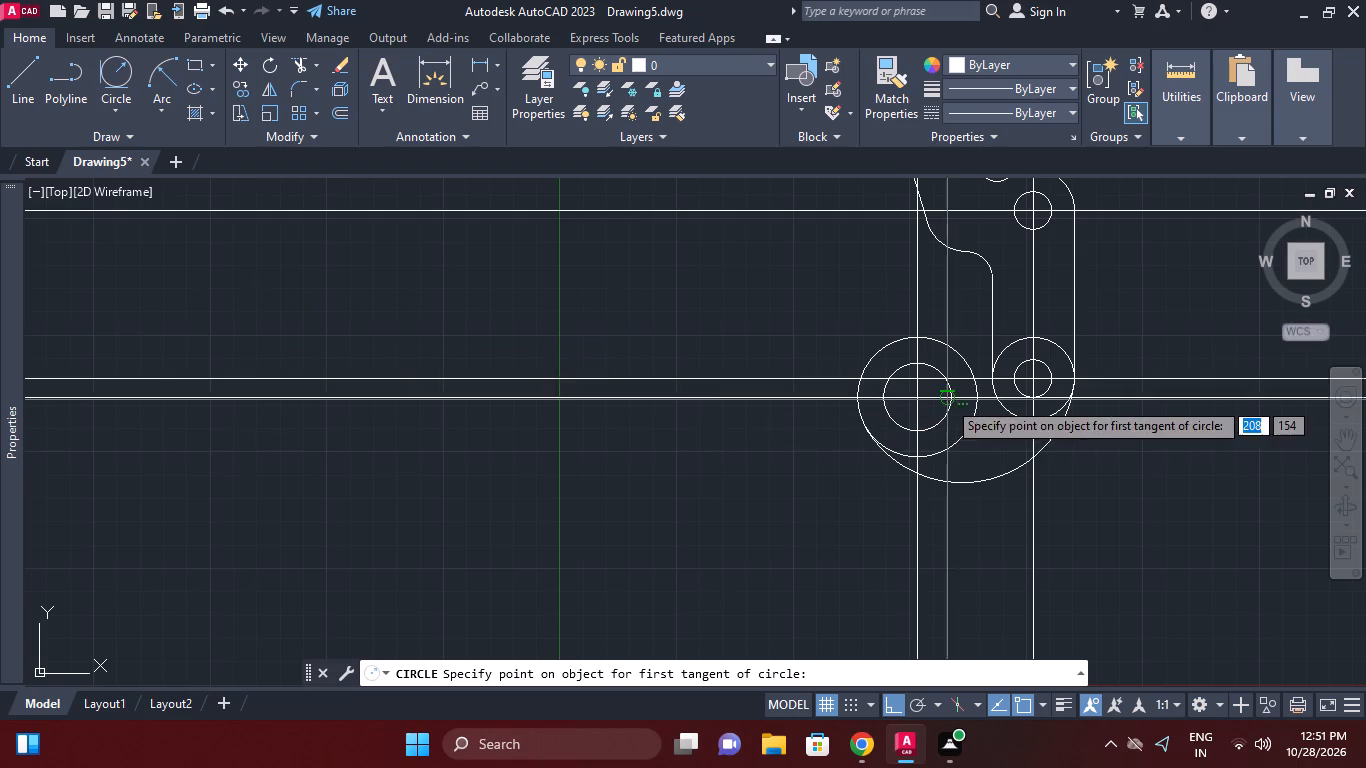
left_click(955, 359)
left_click(990, 352)
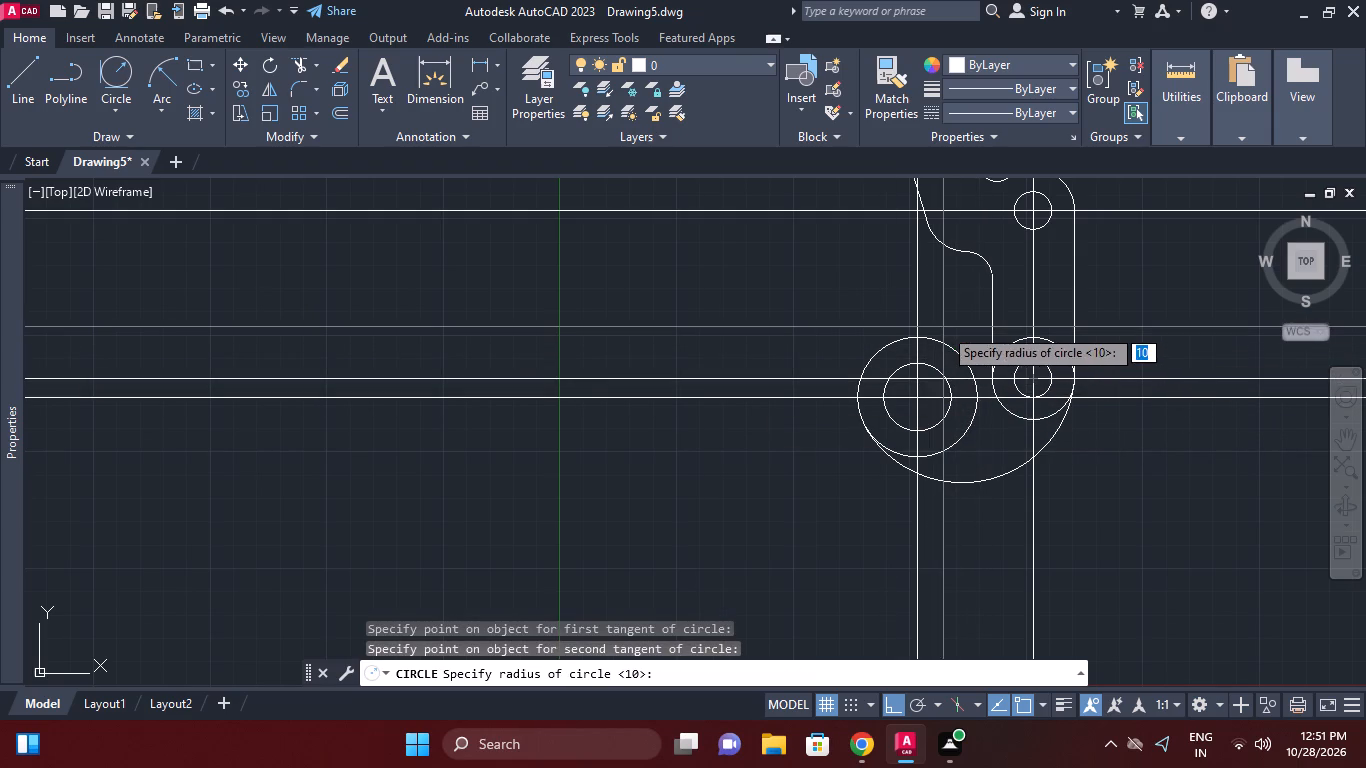
type("10")
key("Return")
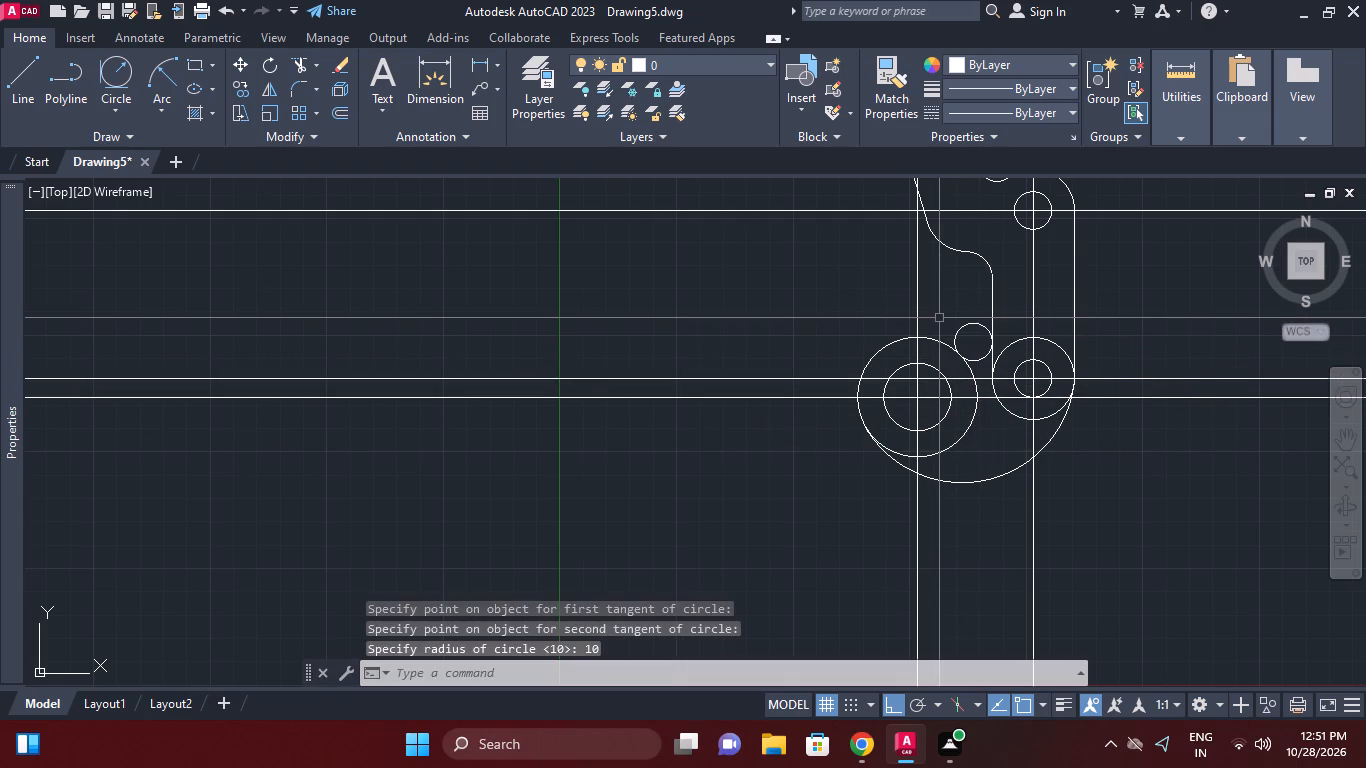
Trim the new radius 10 circle to its lower blend arc and remove the vertical line's end below it.
left_click(298, 66)
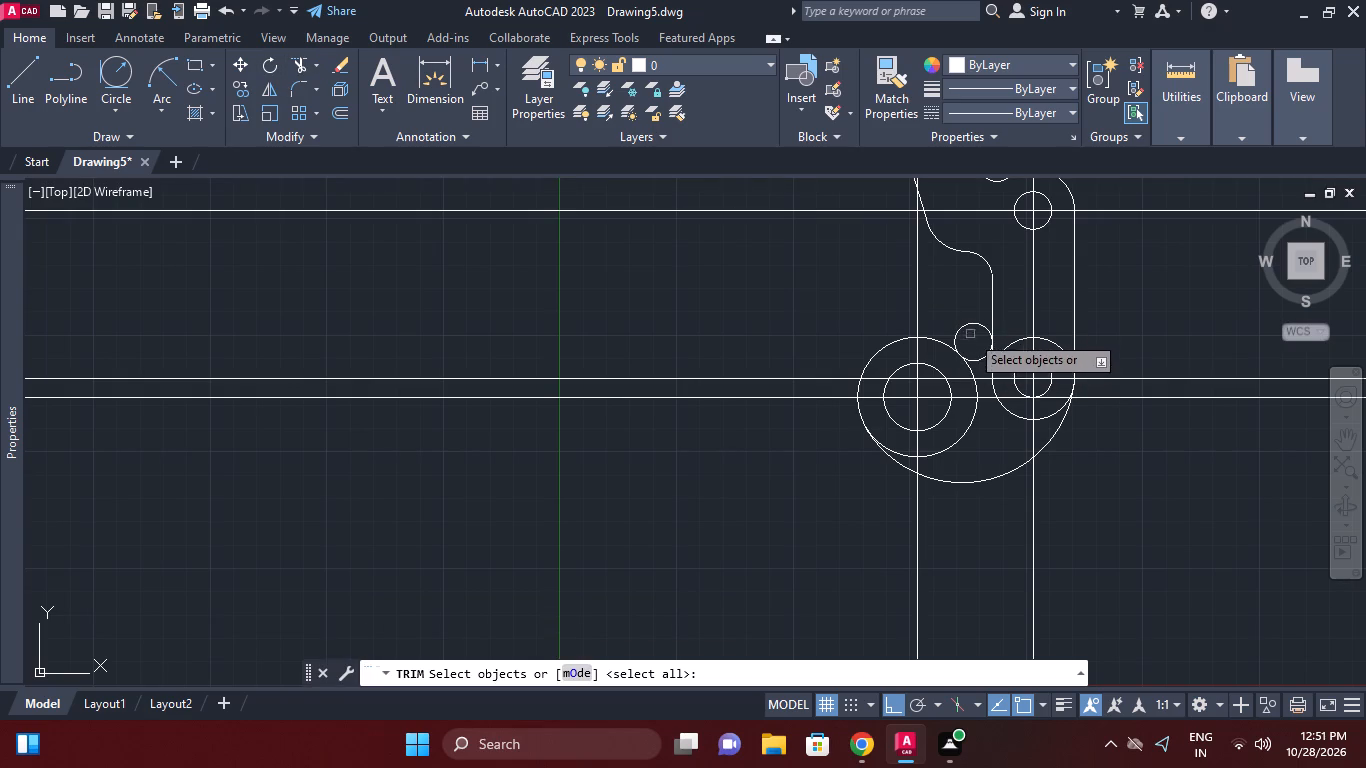
right_click(970, 330)
left_click(1007, 339)
left_click(961, 325)
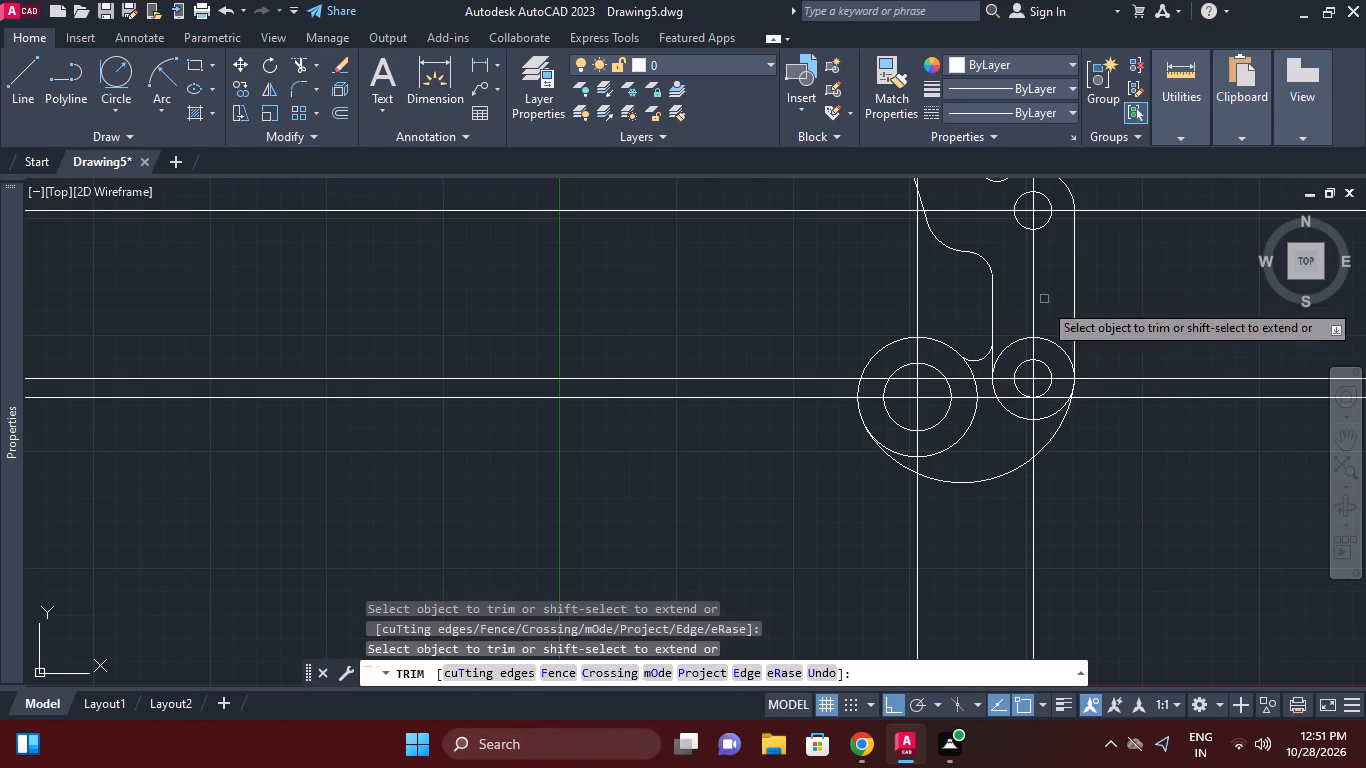
scroll(1005, 360, "up", 2)
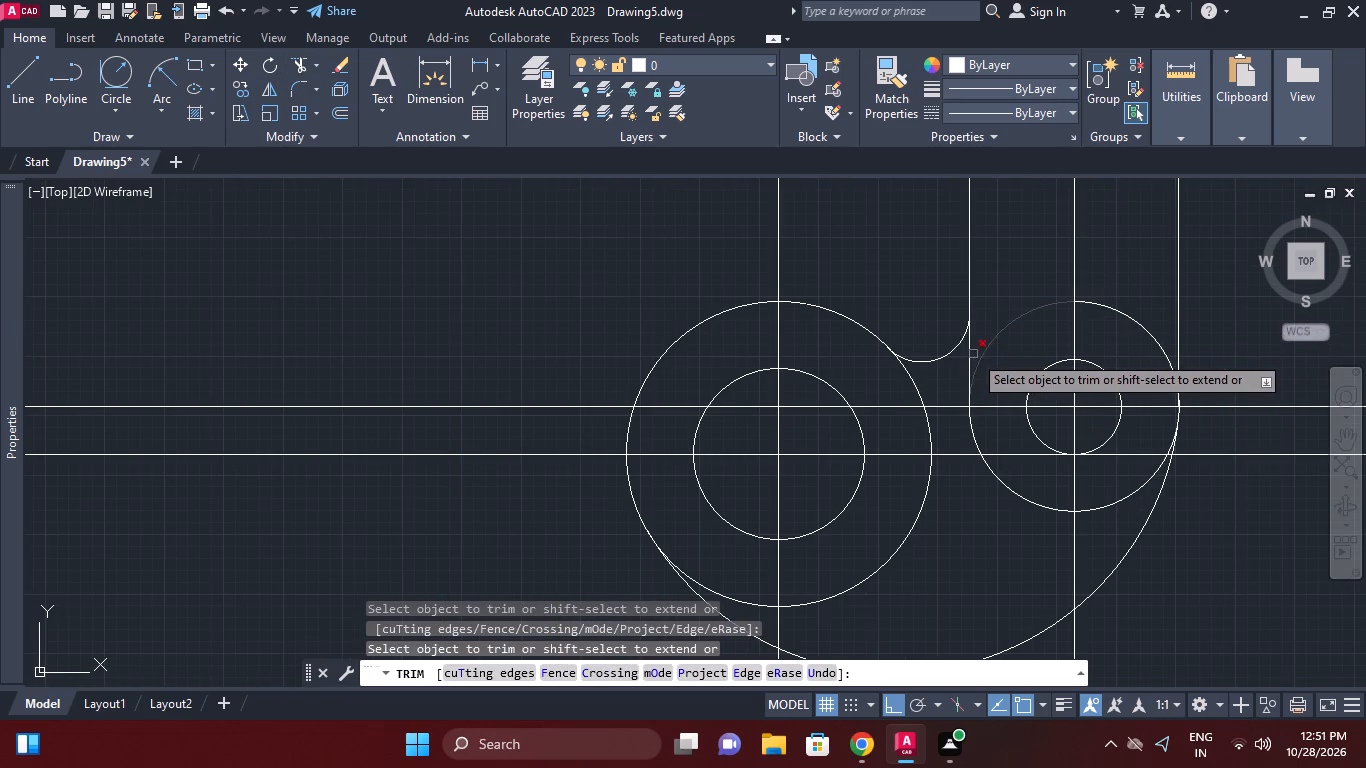
left_click(966, 354)
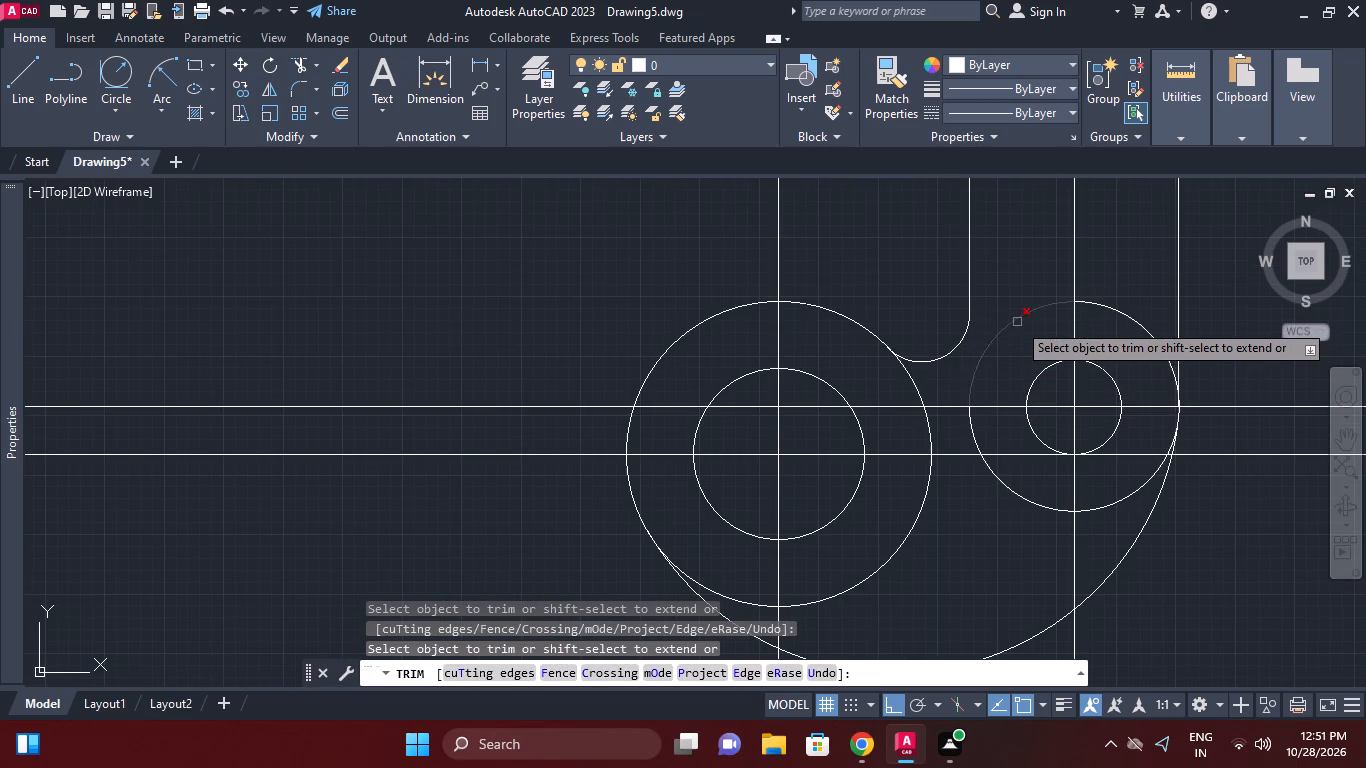
Trim away the outer circle of the lower small pair between the vertical tangent line and the inner side of the outline.
left_click(1017, 322)
left_click(1140, 328)
left_click(1156, 474)
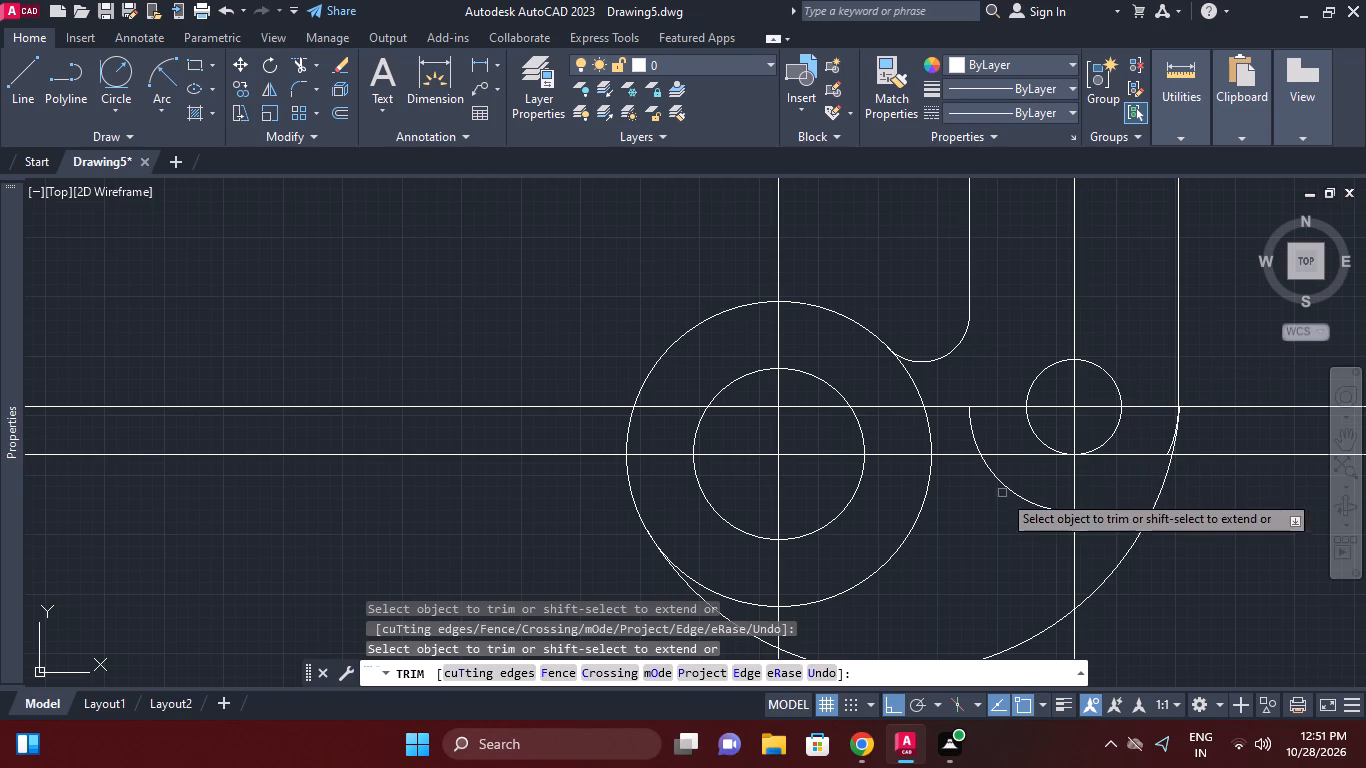
left_click(1001, 491)
left_click(1003, 478)
right_click(994, 475)
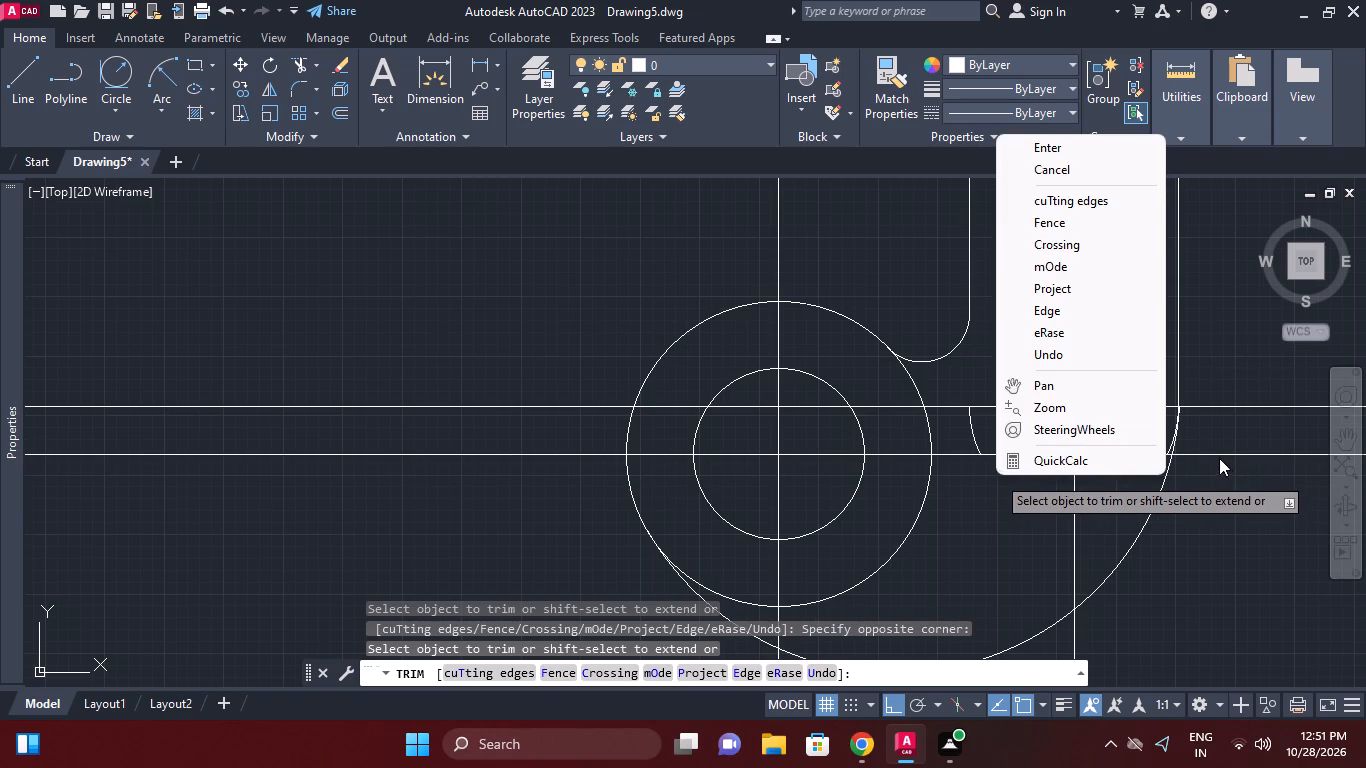
left_click(1212, 507)
scroll(1185, 450, "up", 2)
left_click(1202, 499)
left_click(1149, 437)
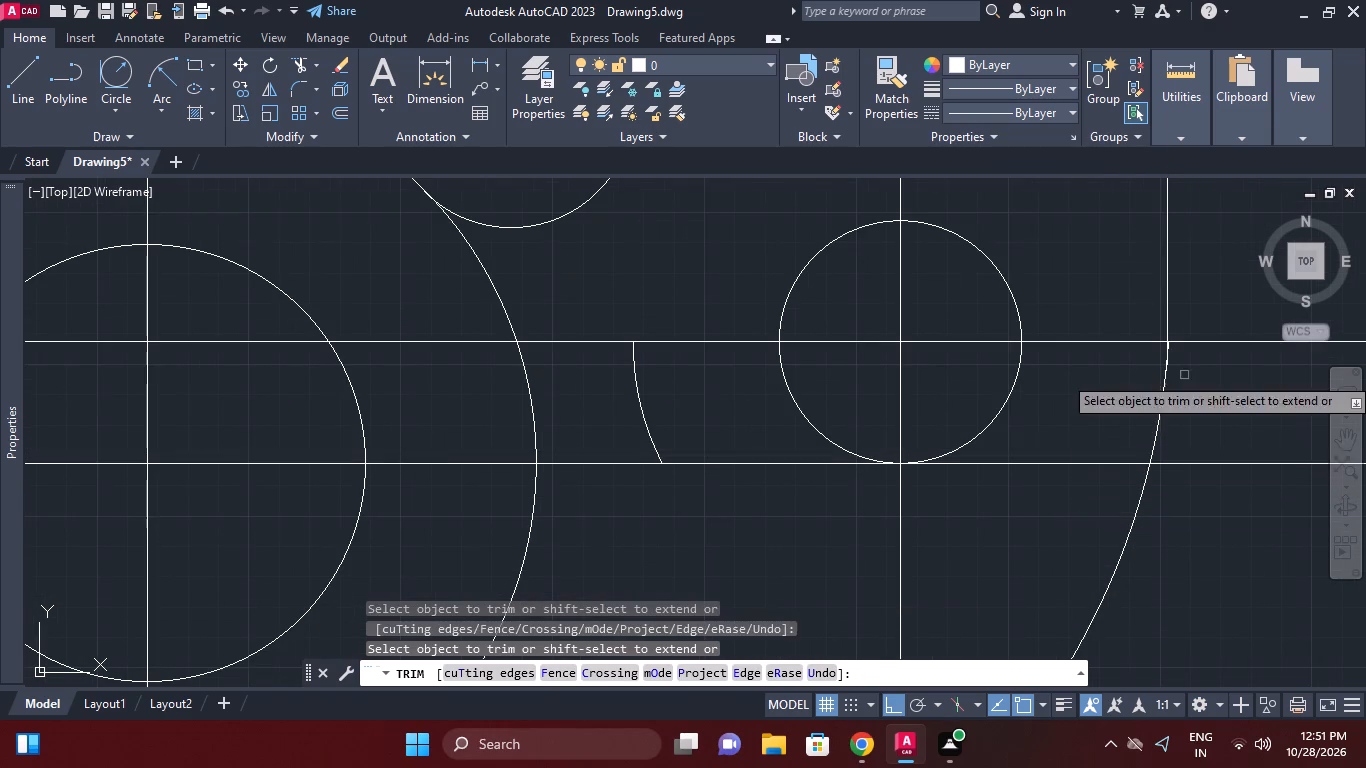
right_click(1179, 373)
left_click(1216, 406)
Trim the overlapping arc sliver where the outer vertical line meets the large bottom arc at the horizontal centre line.
scroll(1161, 366, "up", 3)
scroll(1194, 253, "up", 3)
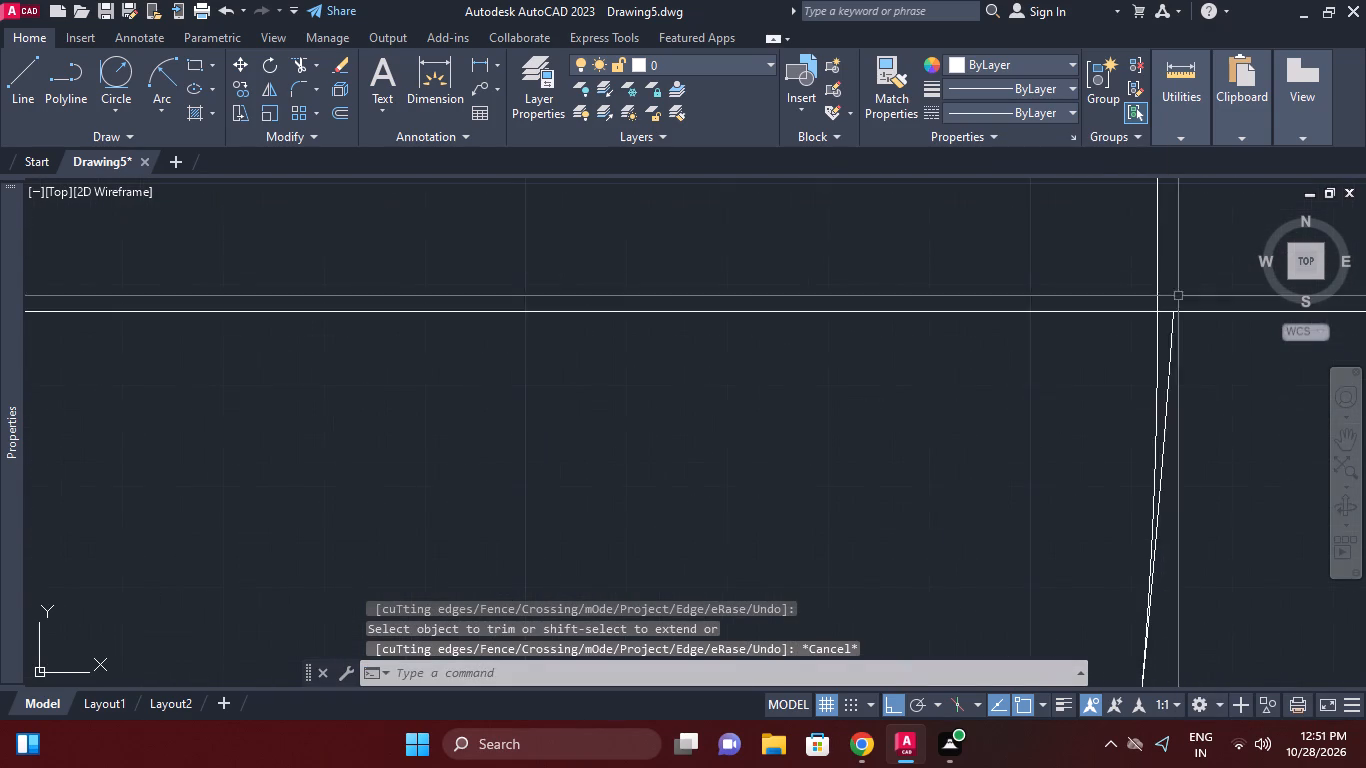
left_click(310, 62)
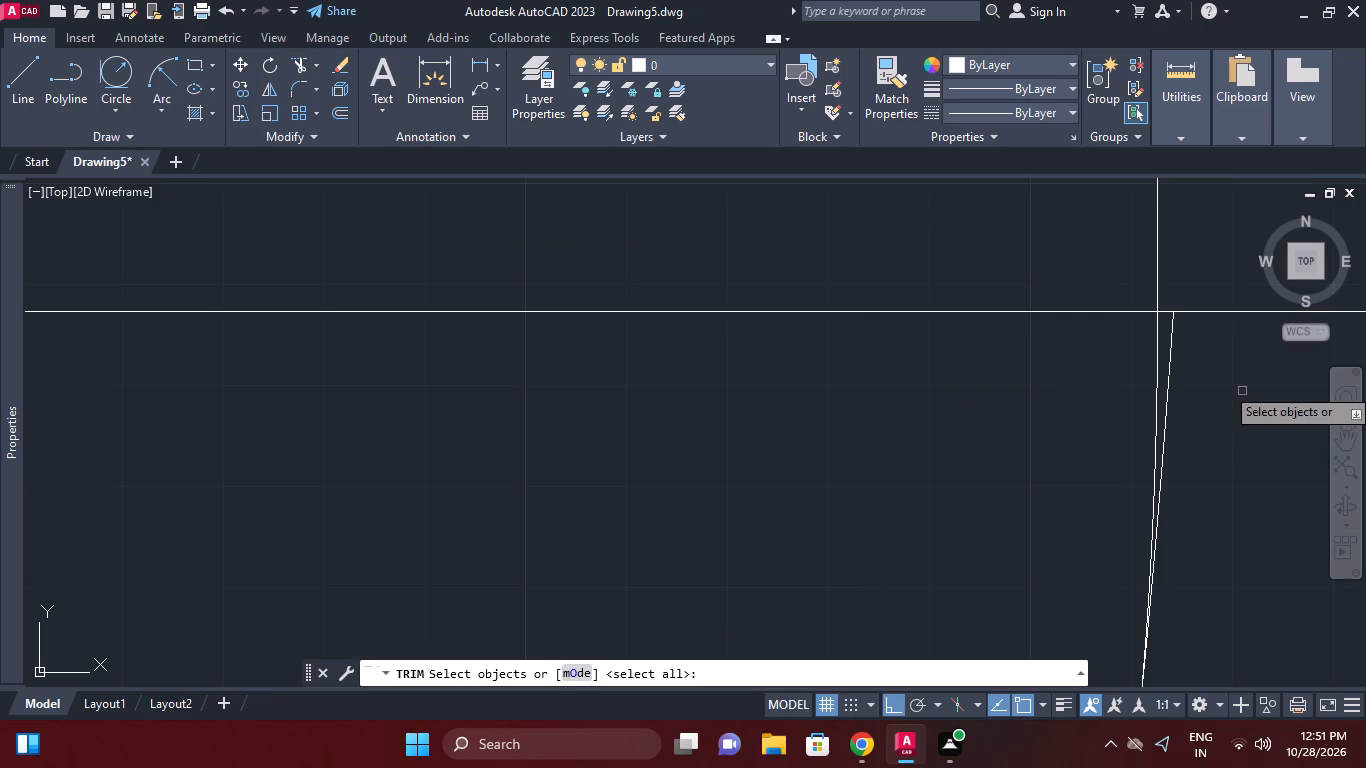
right_click(1183, 352)
left_click(1205, 361)
left_click(1178, 352)
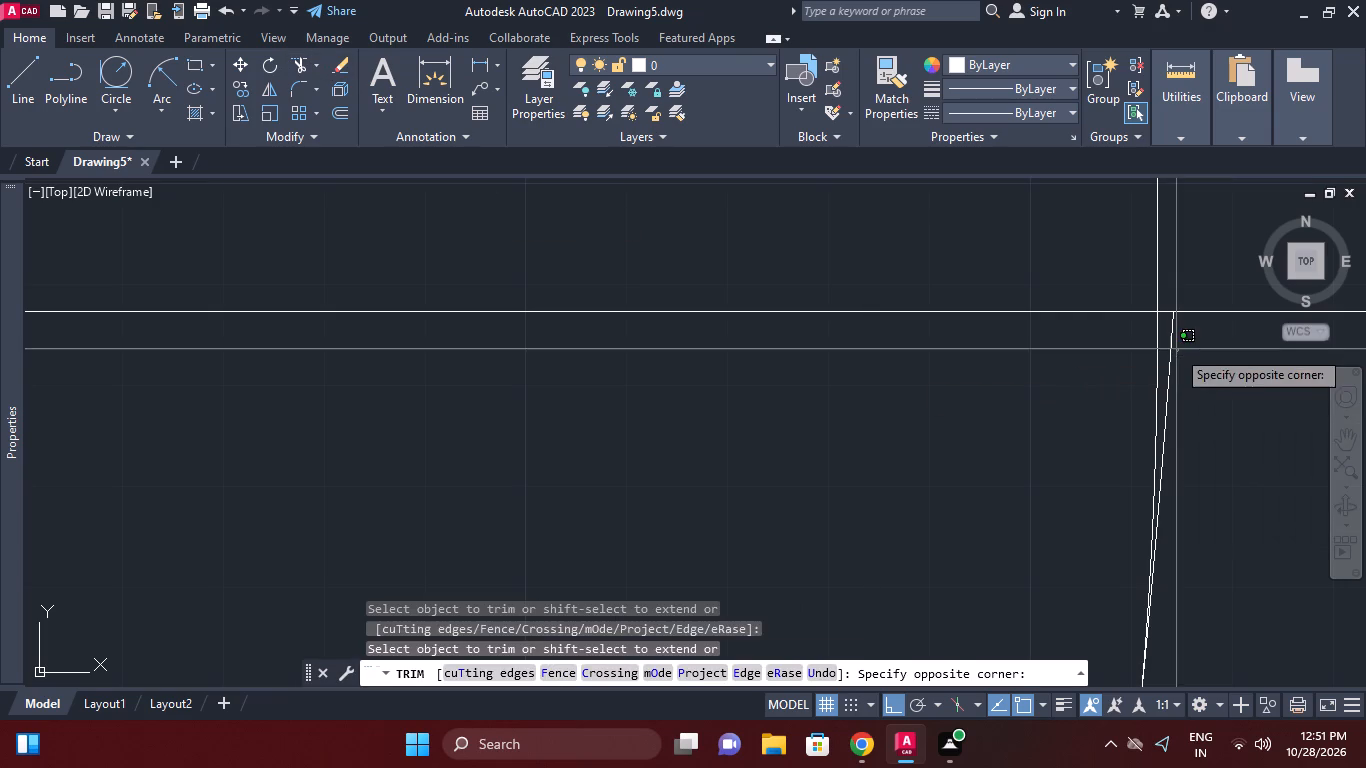
left_click(1171, 330)
scroll(1171, 329, "down", 3)
scroll(1034, 385, "down", 1)
right_click(1033, 385)
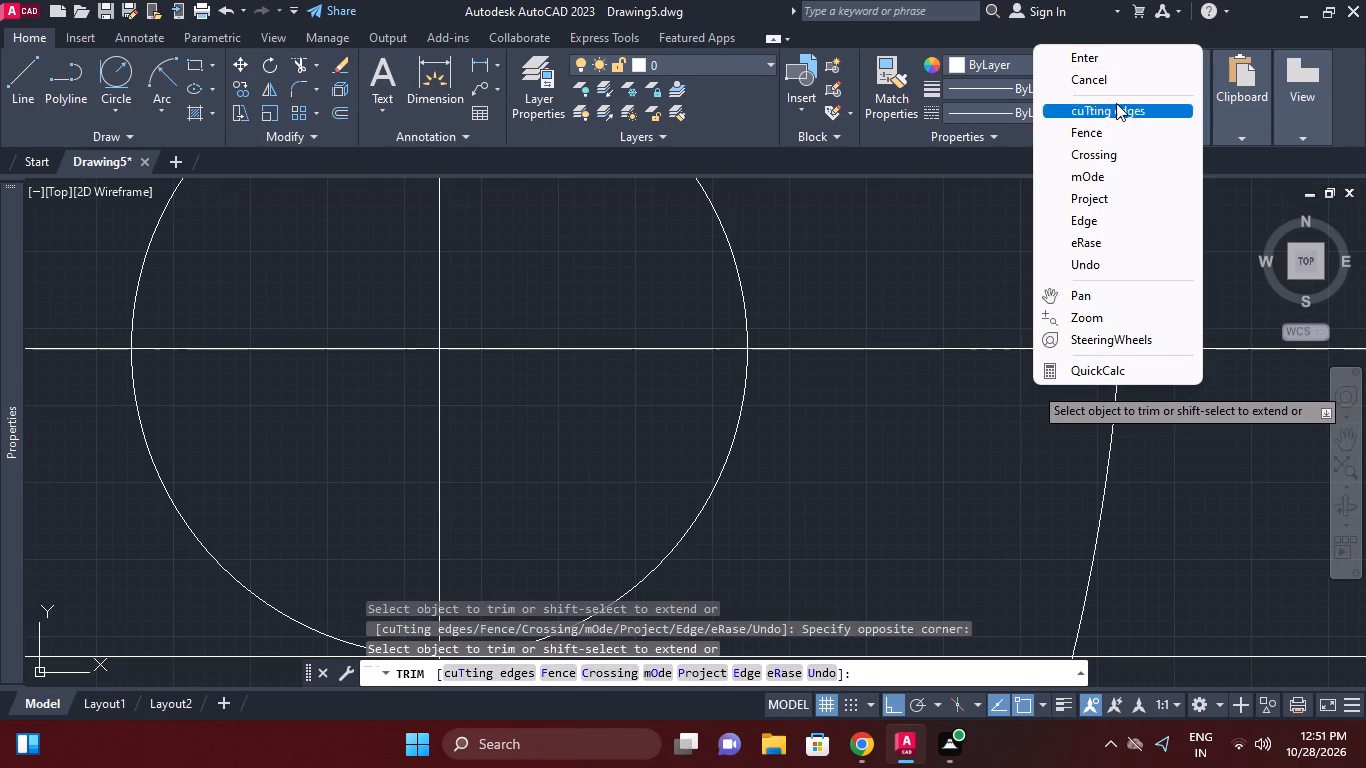
left_click(1126, 65)
Erase the leftover outer-circle arc segment between the lower large pair and the lower small circle.
scroll(946, 293, "down", 2)
middle_click_drag(891, 417, 961, 317)
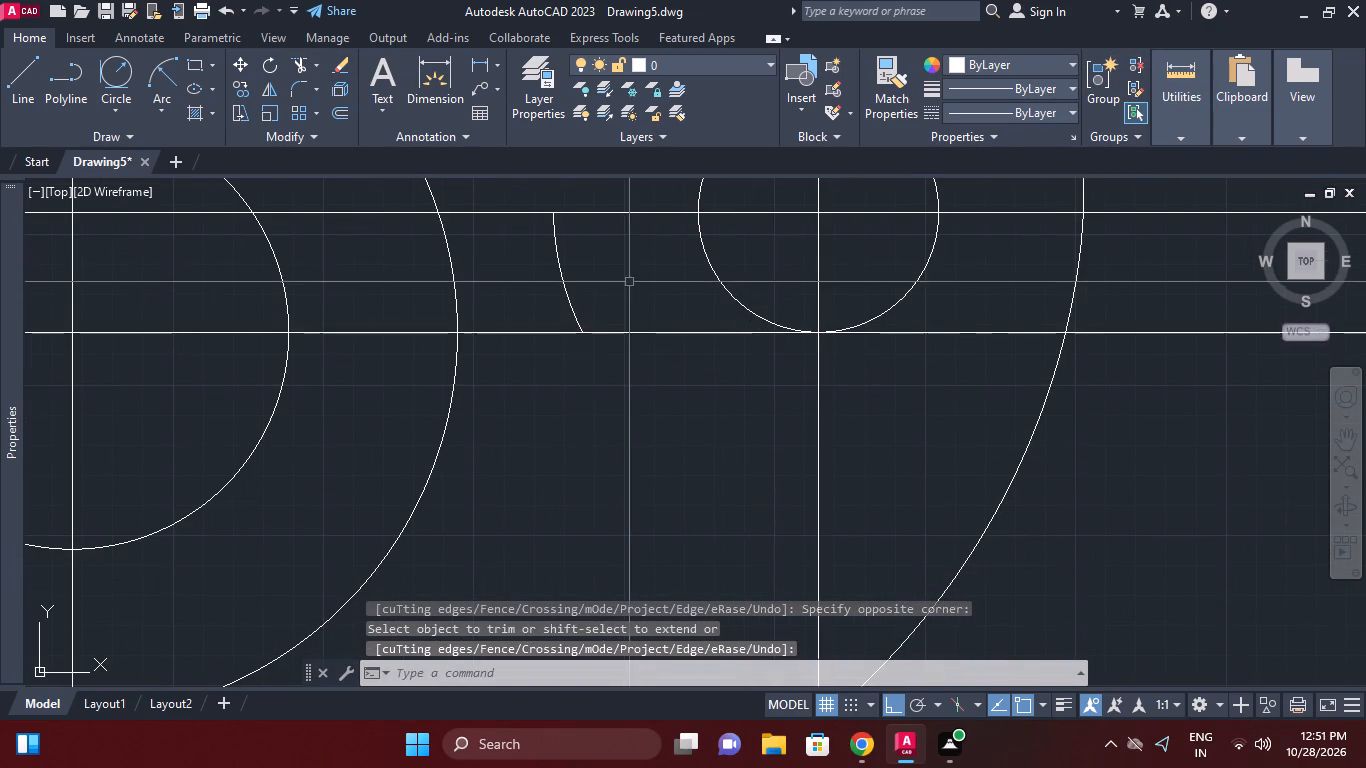
left_click(554, 257)
right_click(539, 250)
left_click(596, 320)
Trim the lower large pair's outer circle inside the outline, between the radius 10 arc and the large bottom arc.
scroll(683, 373, "down", 3)
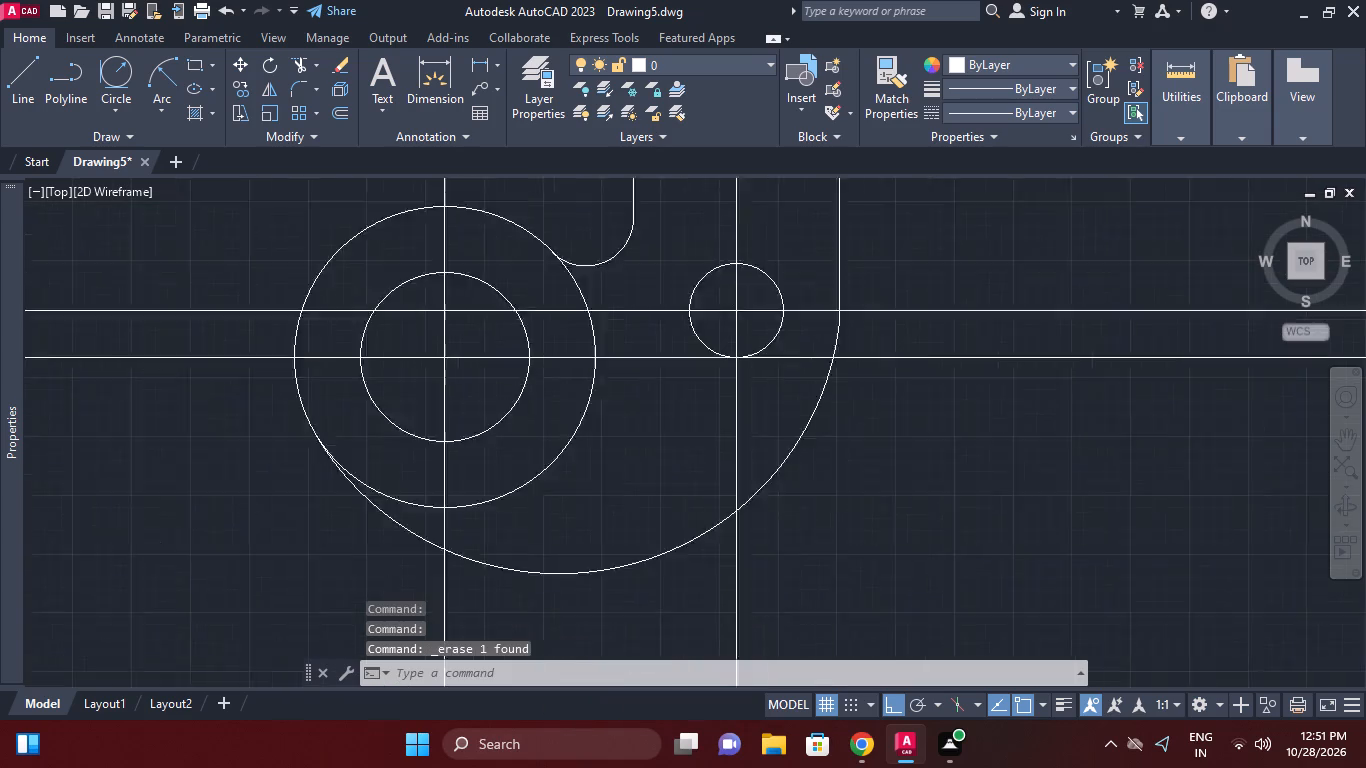
middle_click_drag(772, 366, 811, 444)
middle_click_drag(846, 340, 851, 395)
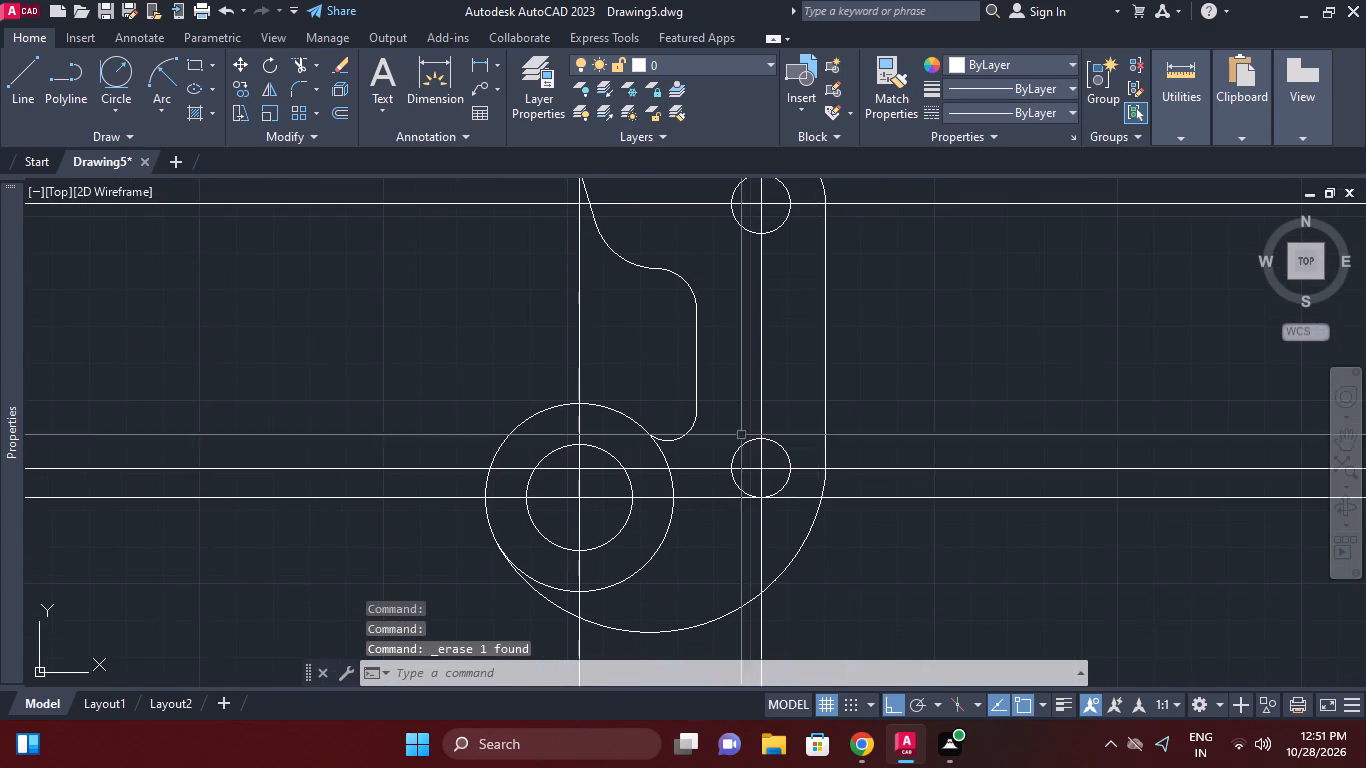
middle_click_drag(711, 454, 766, 400)
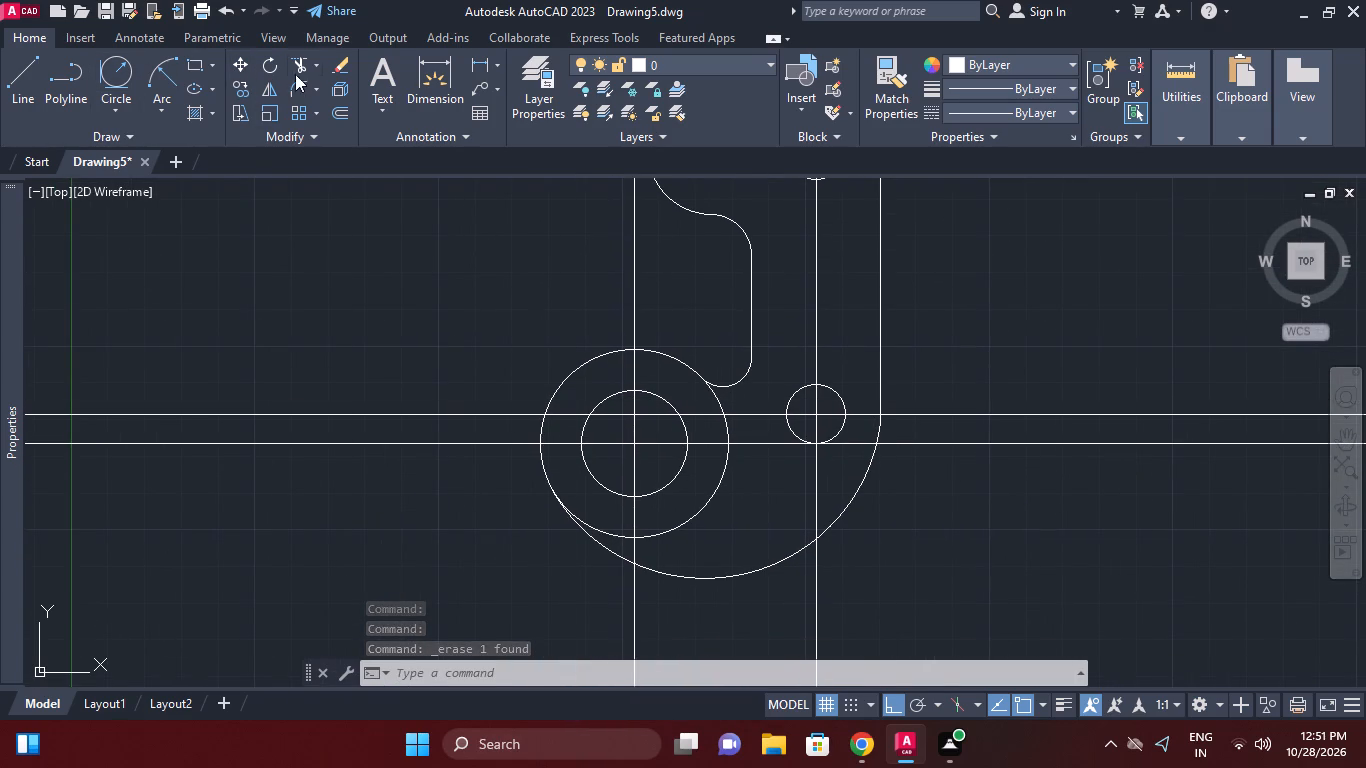
left_click(299, 70)
right_click(704, 506)
left_click(758, 516)
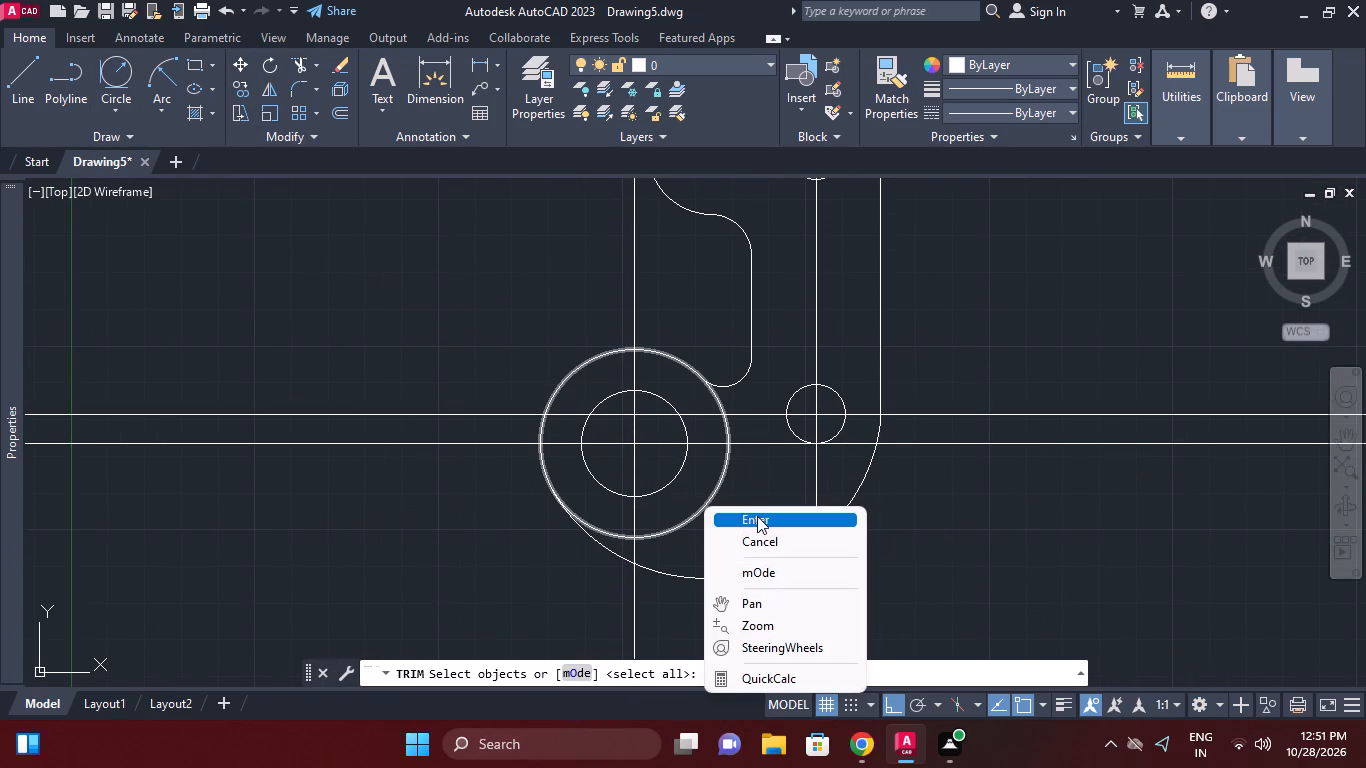
left_click(717, 483)
left_click(727, 425)
left_click(725, 409)
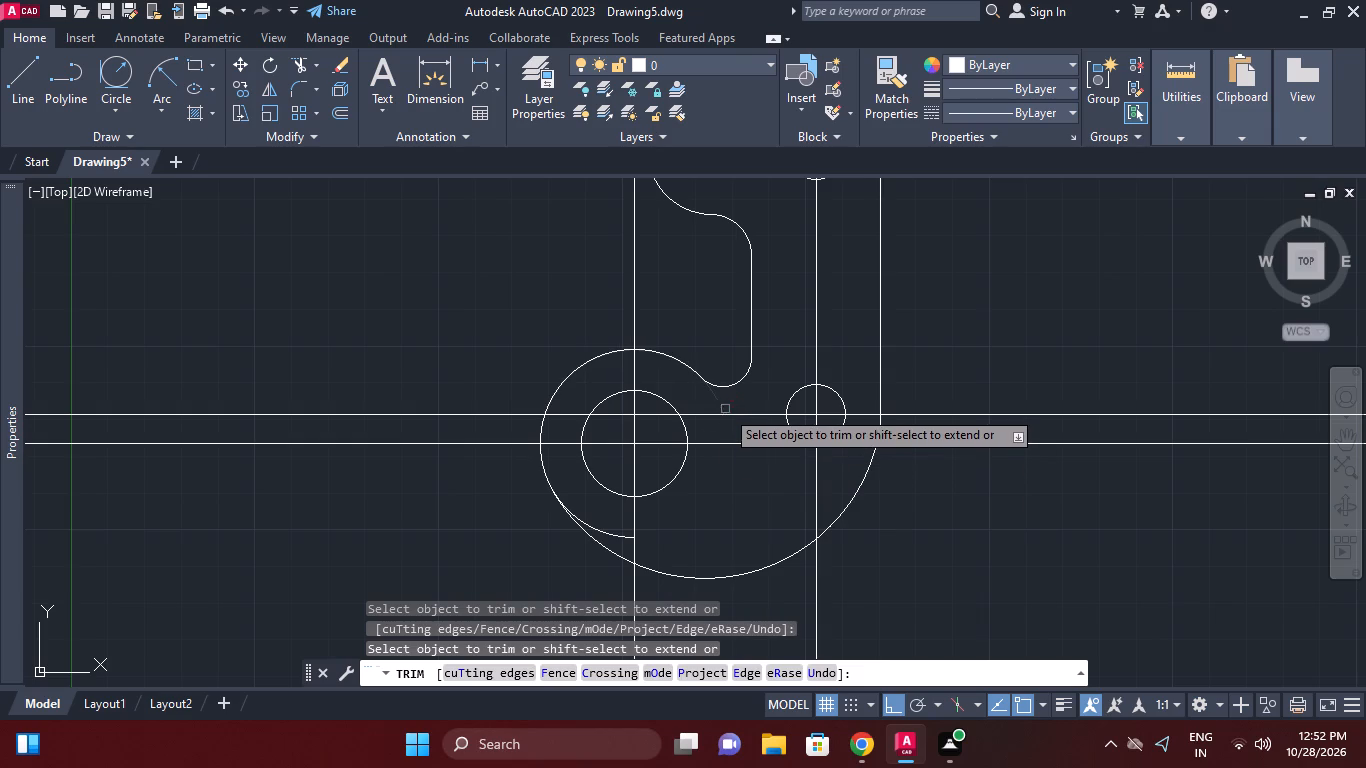
left_click(618, 538)
right_click(760, 501)
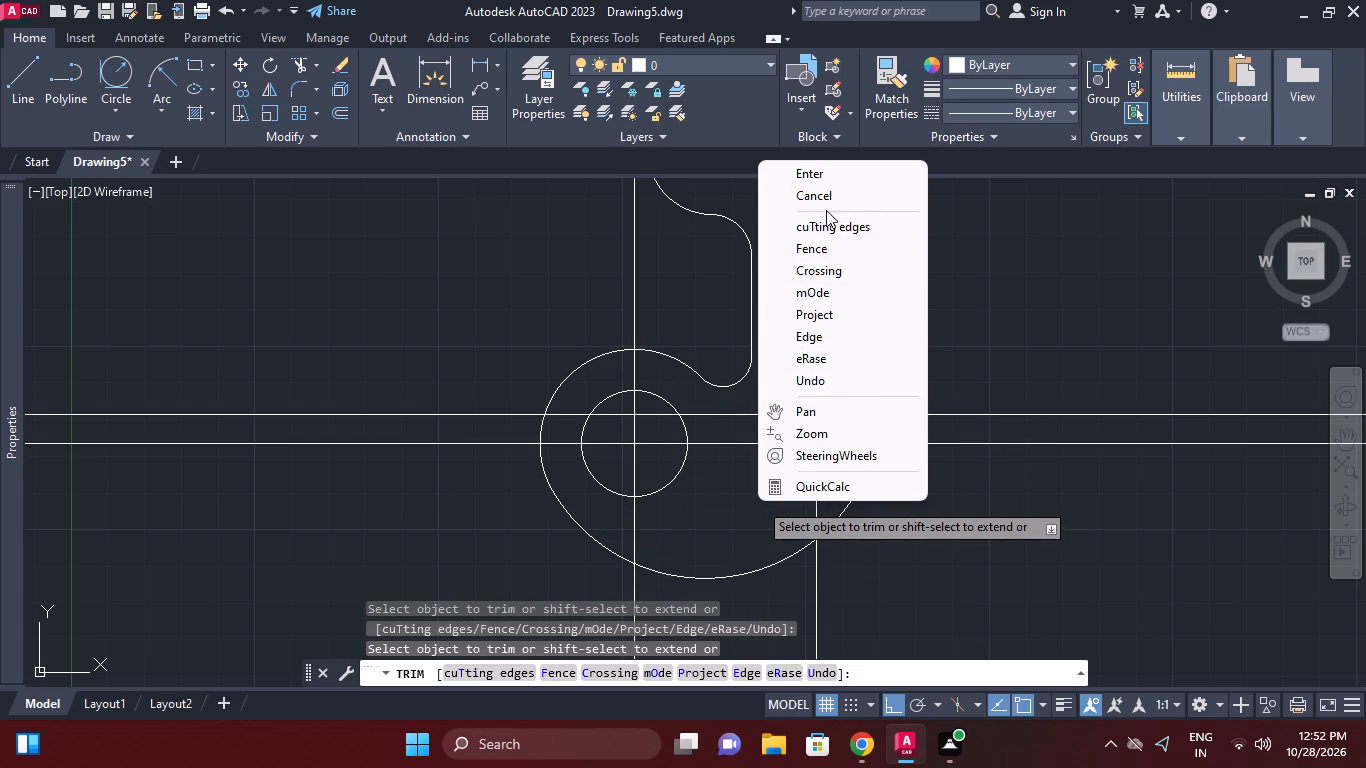
left_click(833, 196)
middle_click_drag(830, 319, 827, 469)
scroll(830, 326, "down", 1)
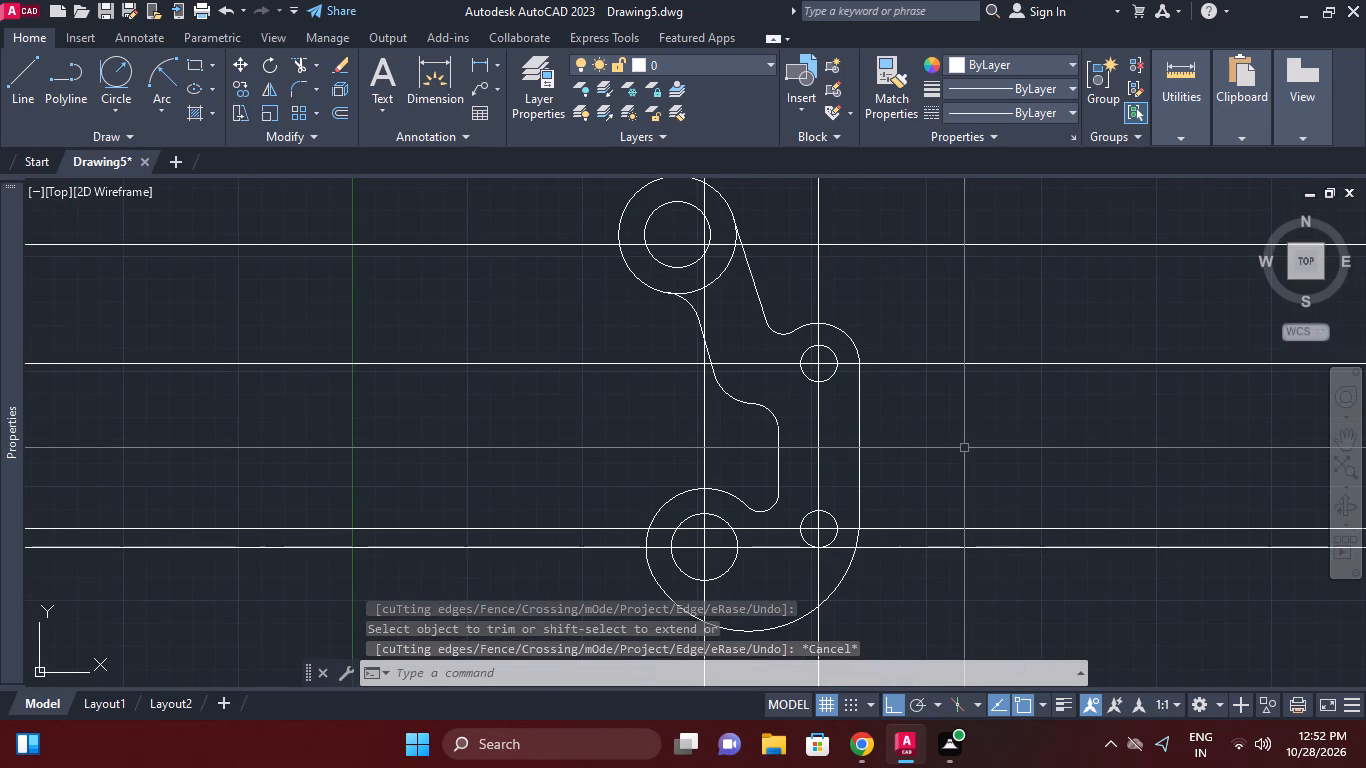
Trim the upper large pair's outer circle inside the outline, between the slanted tangent line and the inner blend arc.
middle_click_drag(686, 473, 795, 437)
middle_click_drag(763, 373, 763, 446)
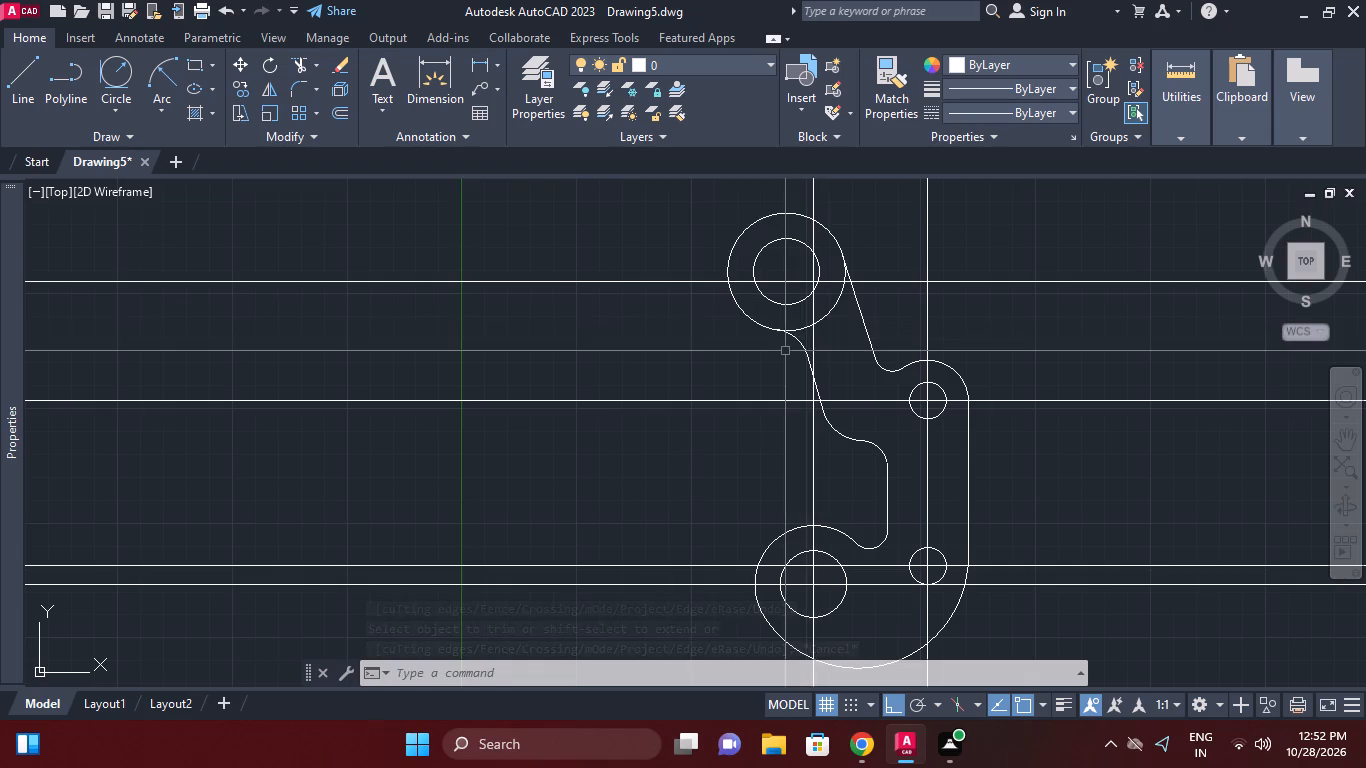
left_click(300, 68)
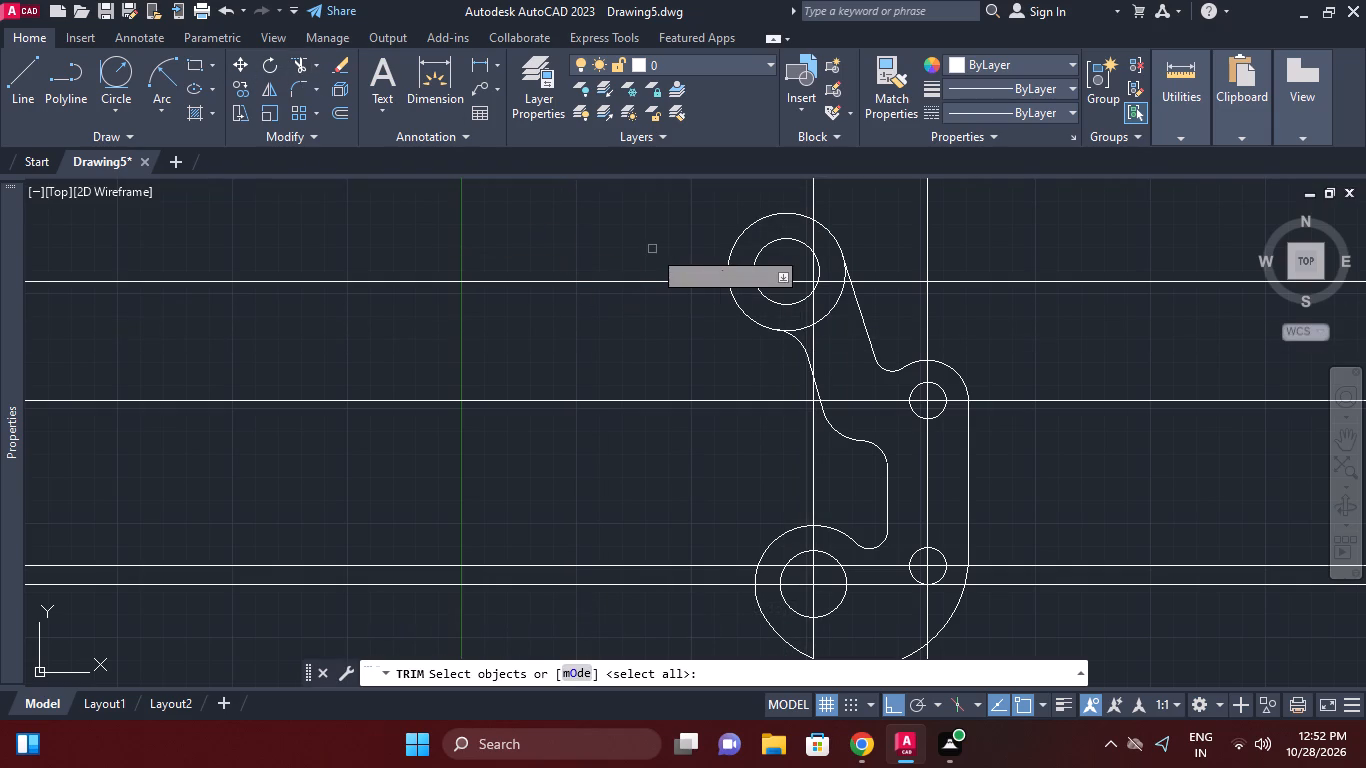
right_click(652, 249)
left_click(721, 262)
left_click(819, 319)
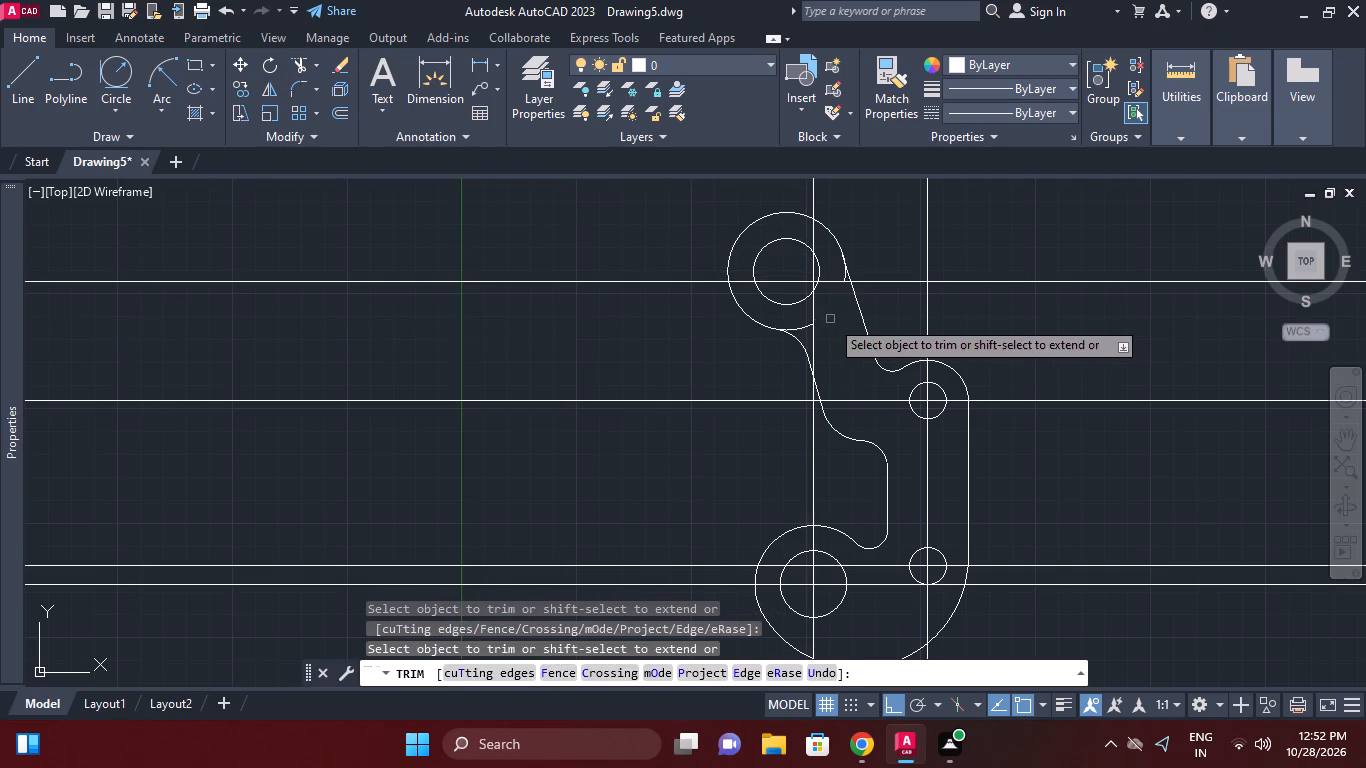
scroll(804, 326, "up", 1)
left_click(803, 327)
scroll(866, 242, "up", 2)
left_click(870, 250)
scroll(870, 250, "down", 2)
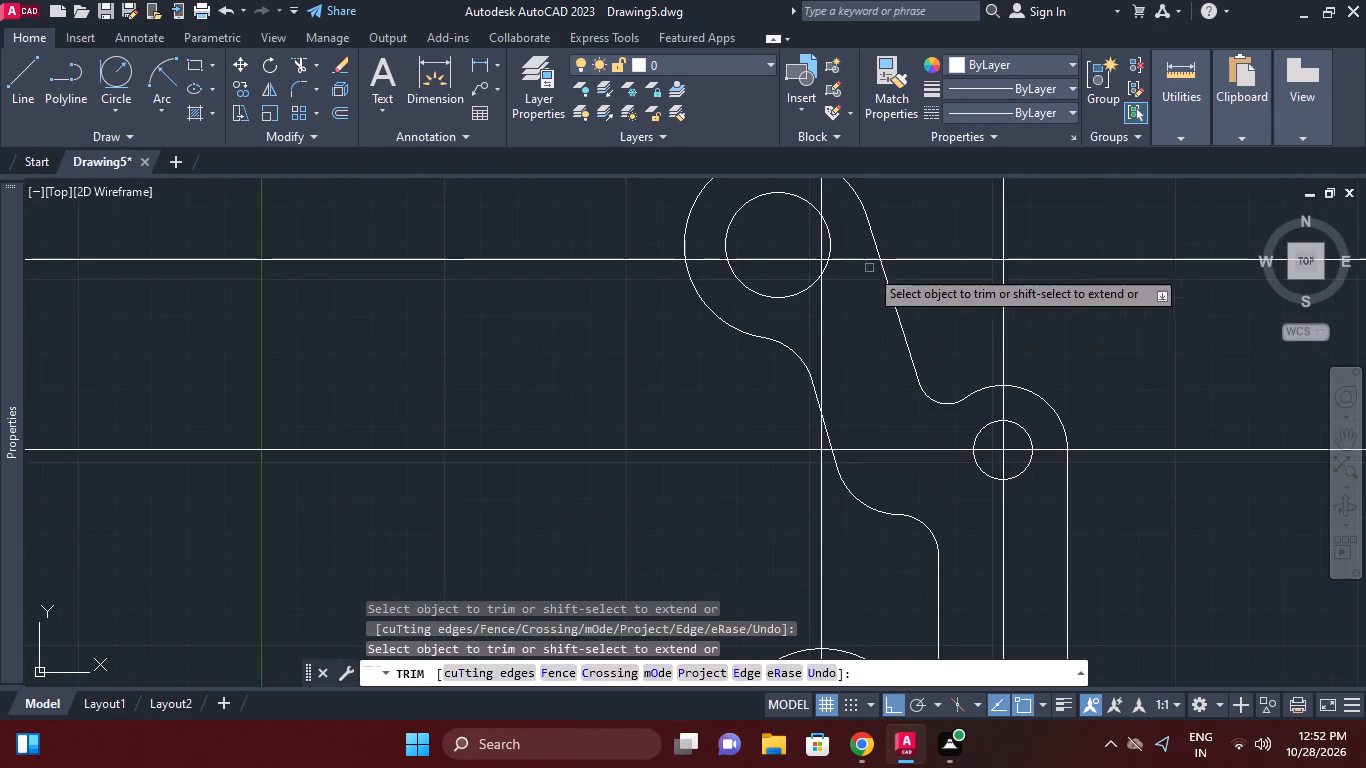
scroll(946, 300, "down", 1)
right_click(943, 303)
left_click(968, 314)
Erase the four horizontal construction lines crossing the part.
scroll(966, 305, "down", 1)
left_click_drag(1135, 536, 1130, 514)
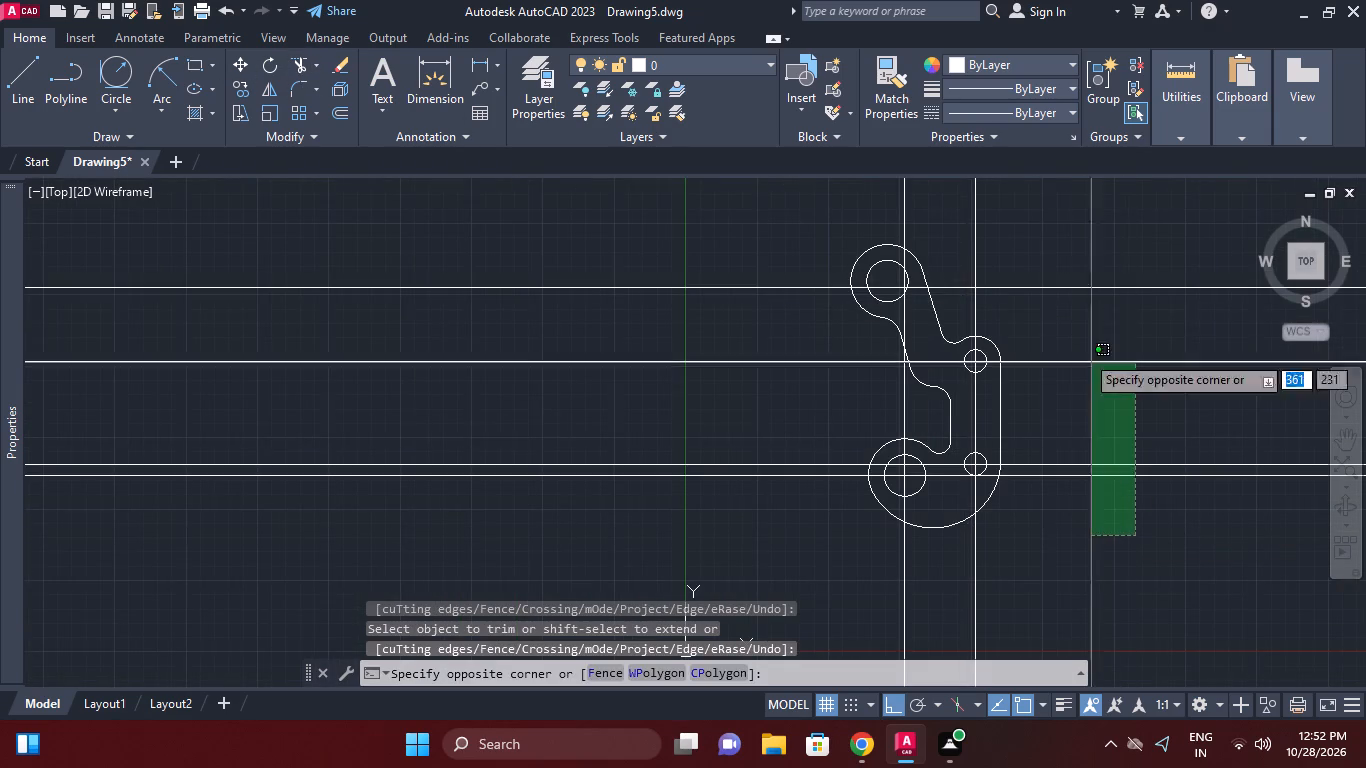
left_click(1039, 276)
right_click(1036, 276)
left_click(1085, 366)
Erase the two vertical construction lines running through the circle centres.
scroll(1010, 302, "down", 1)
middle_click(1009, 328)
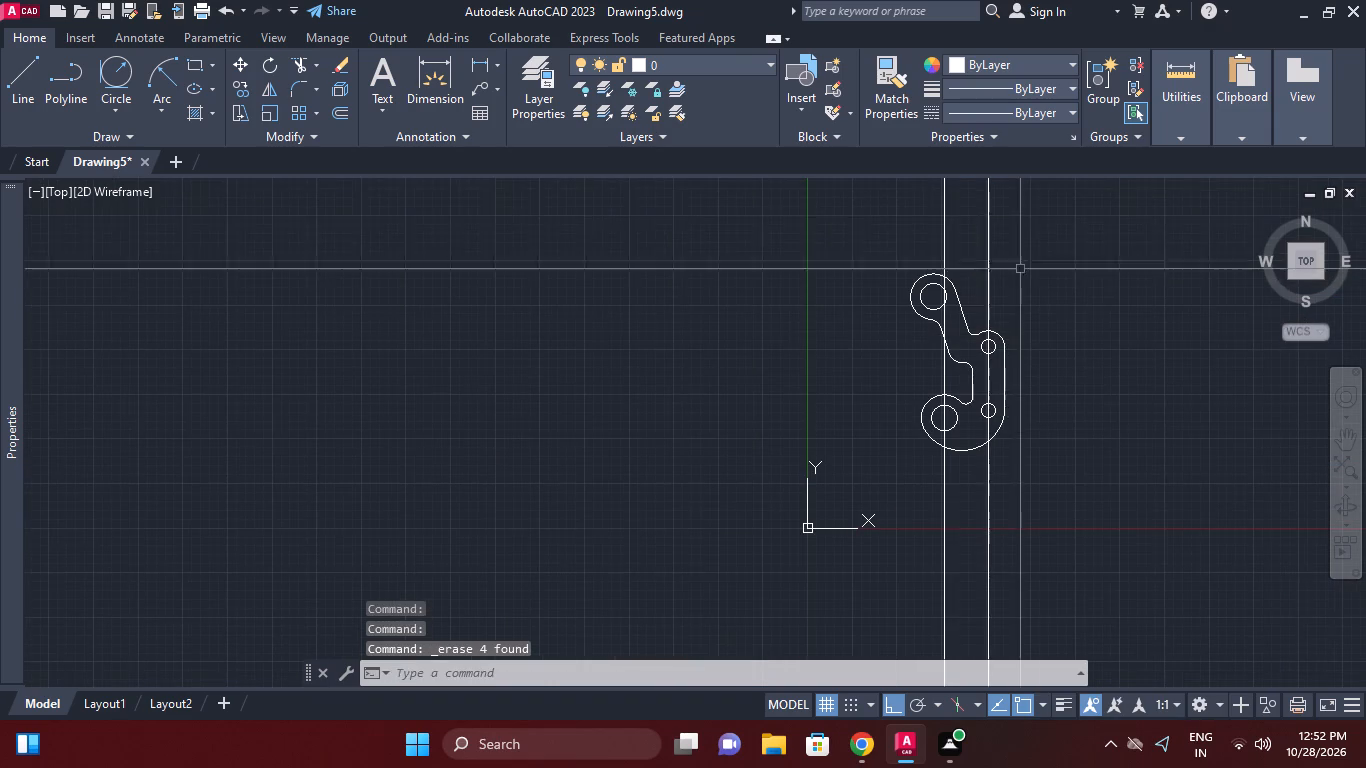
left_click(1018, 239)
left_click(932, 208)
right_click(1004, 244)
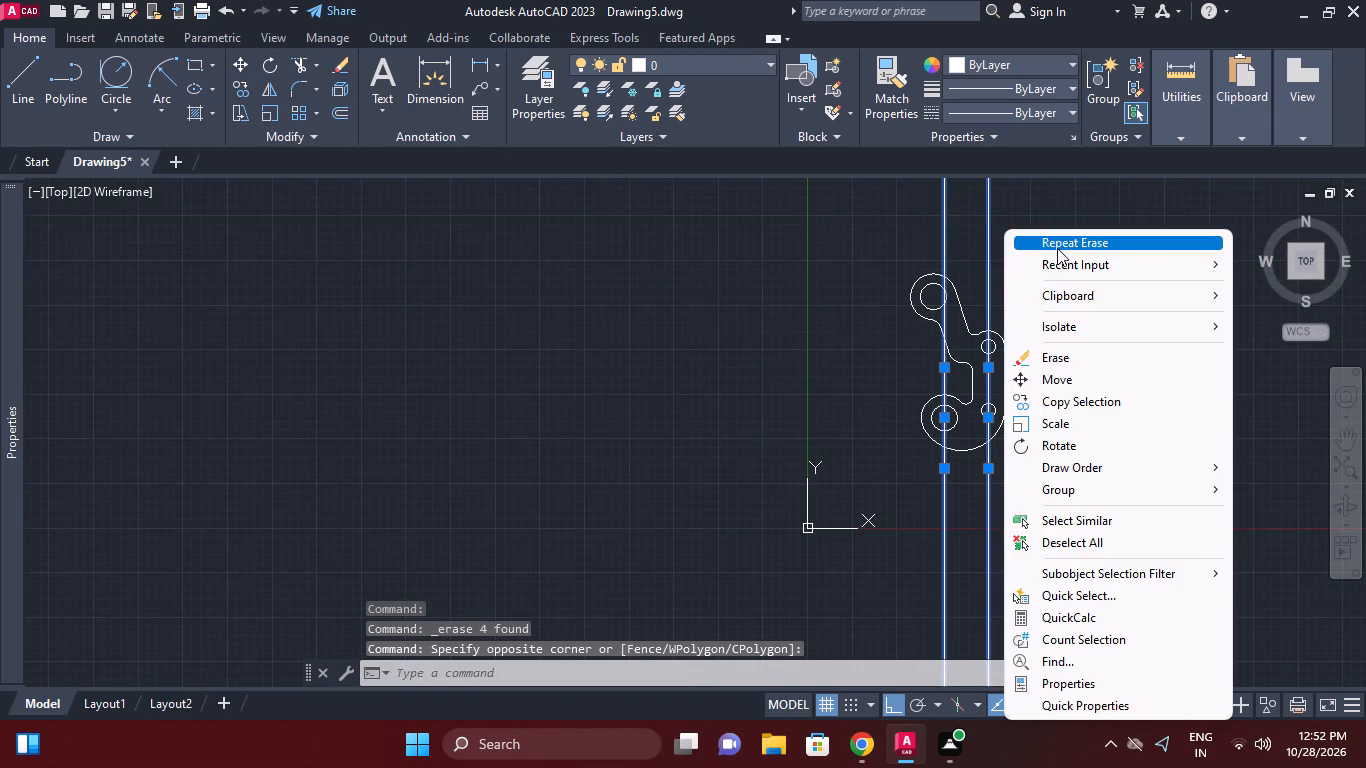
left_click(1057, 248)
Offset the upper large and upper small hole circles outward by 6 mm.
scroll(960, 277, "up", 1)
middle_click_drag(974, 345, 938, 328)
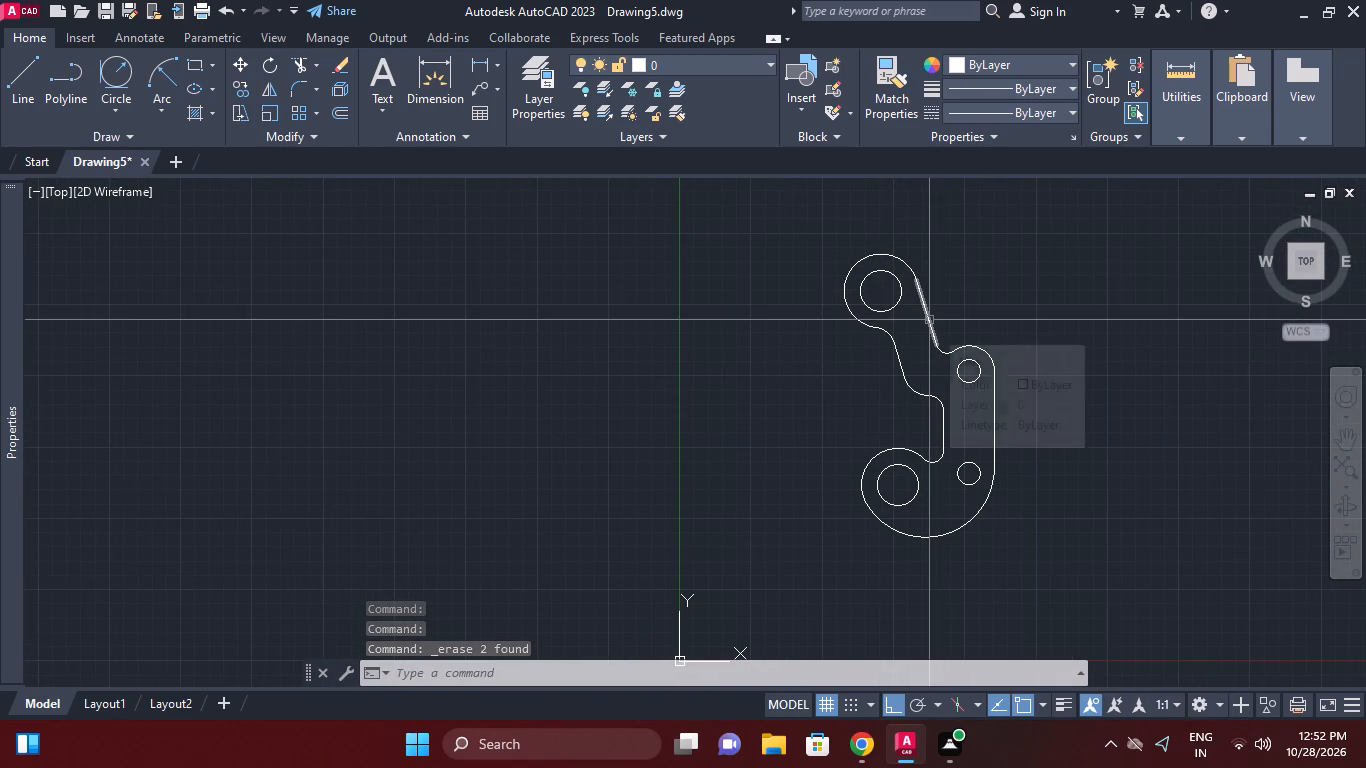
type("o")
key("space")
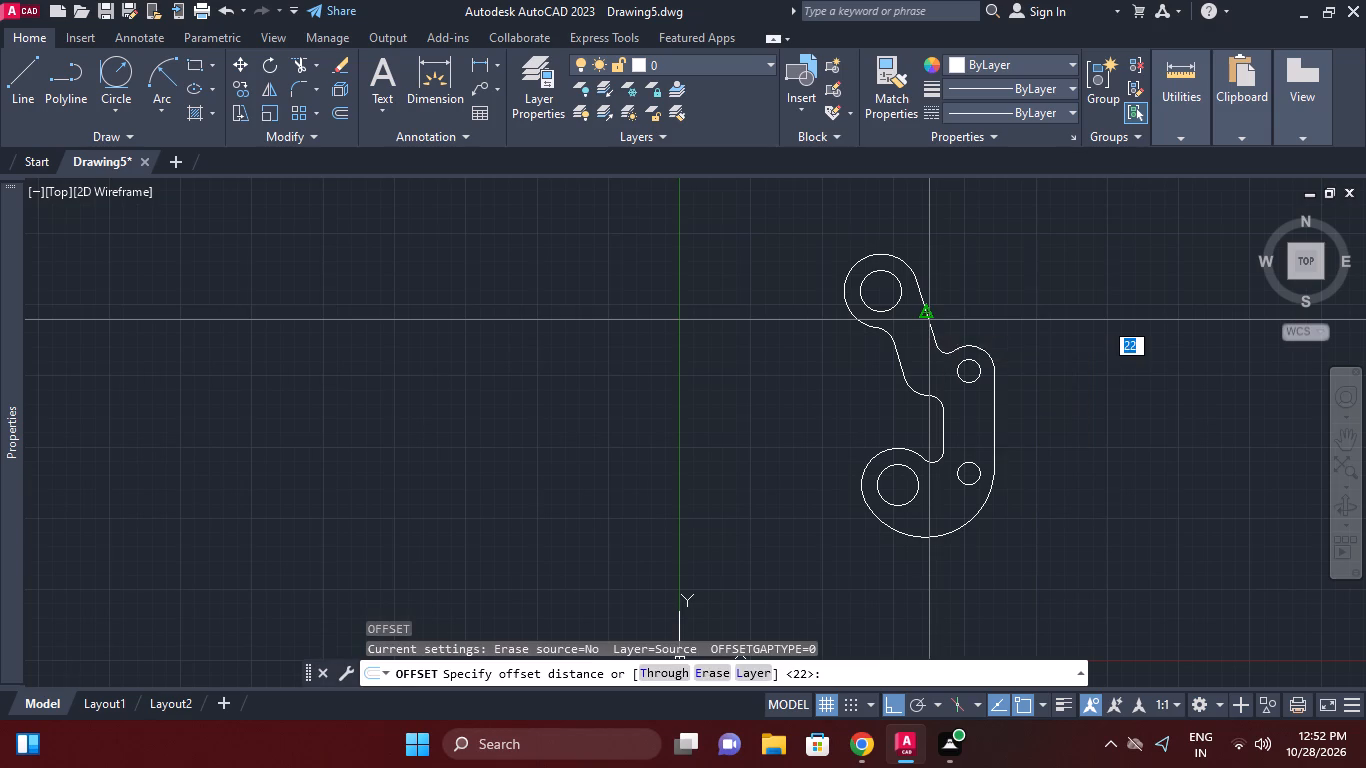
key("6")
key("Return")
scroll(846, 358, "up", 1)
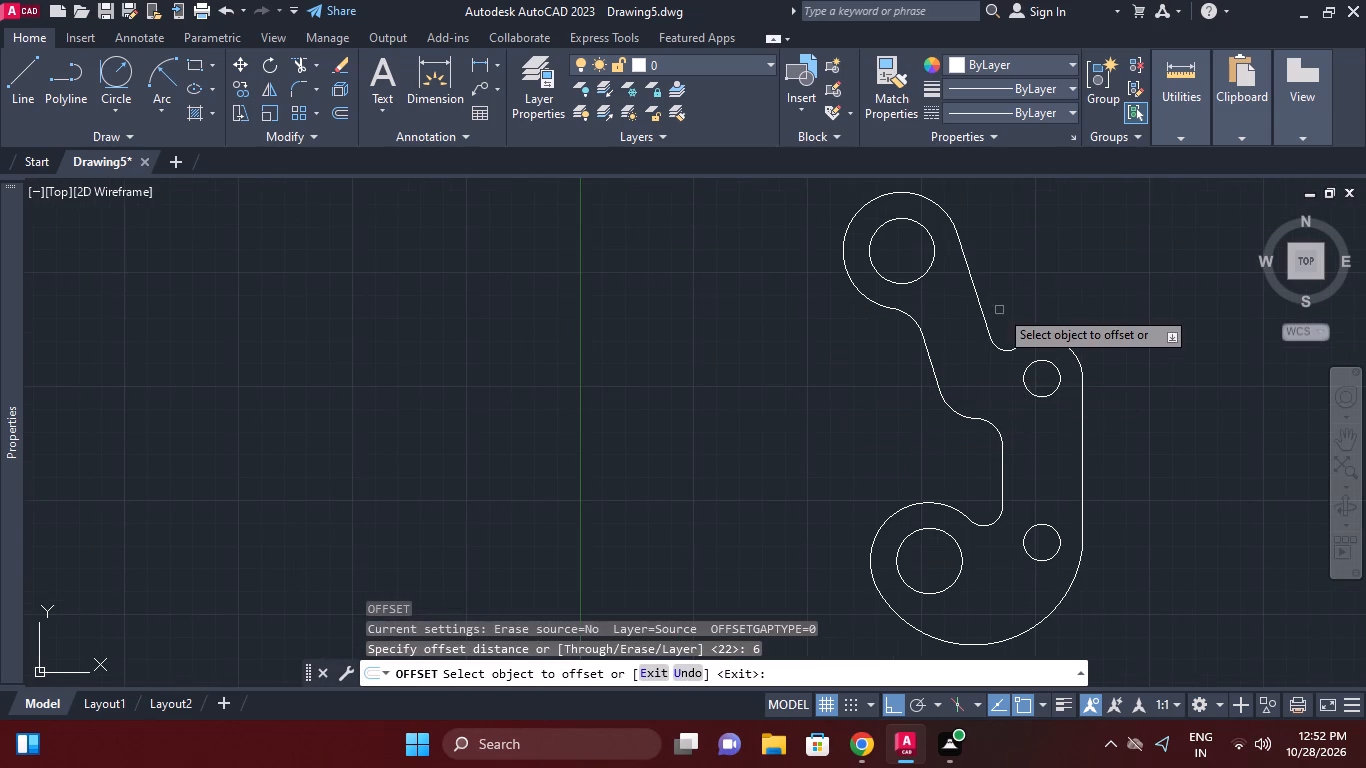
left_click(932, 265)
left_click(952, 284)
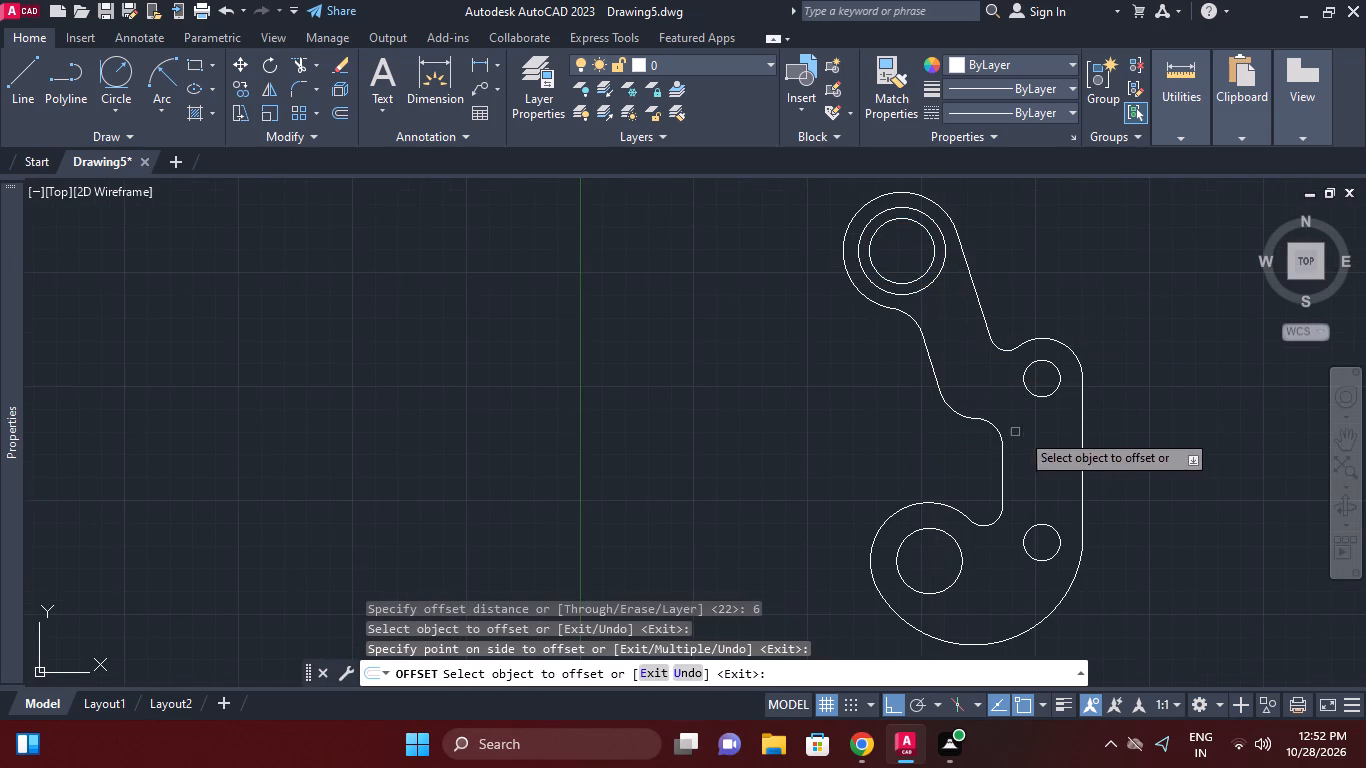
left_click(1029, 393)
left_click(1000, 475)
Offset the lower small and lower large hole circles outward by 6 mm and end the offset command.
left_click(1021, 529)
left_click(1029, 532)
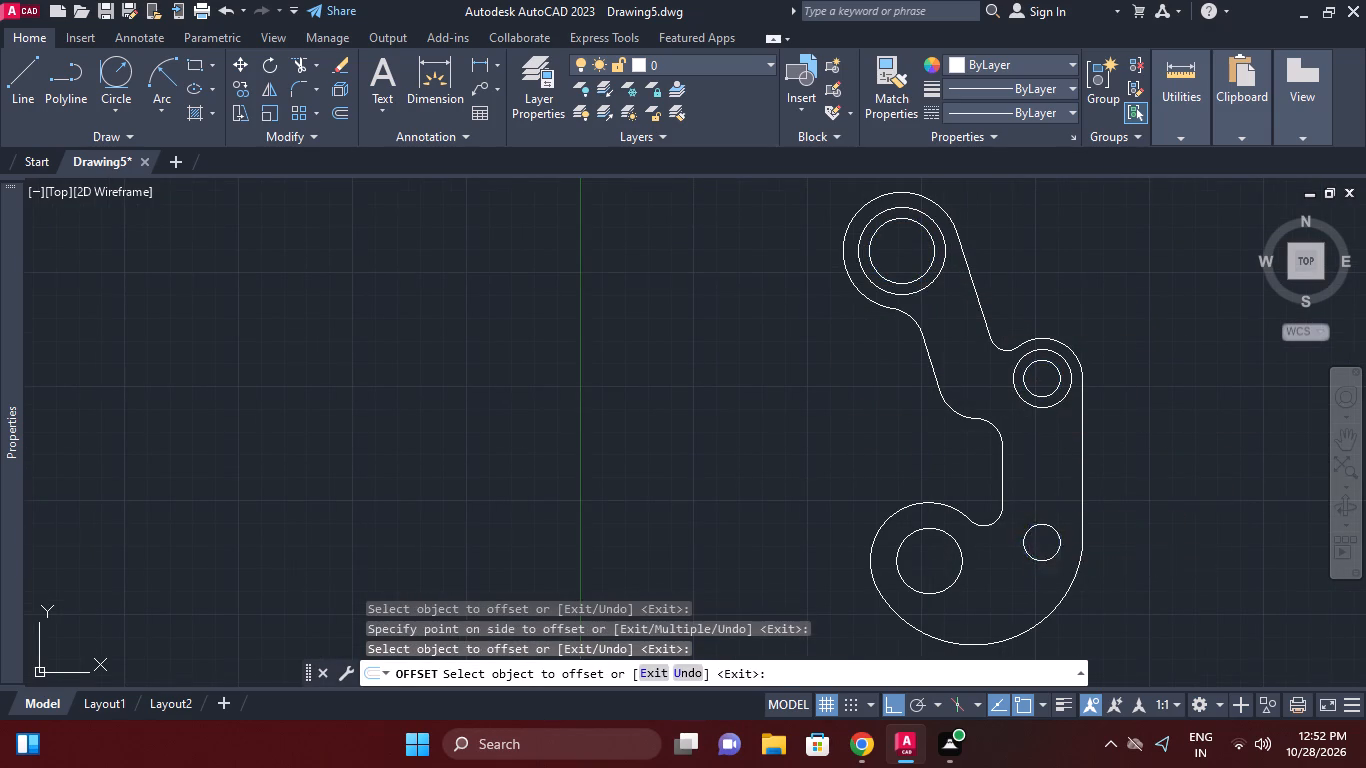
left_click(1030, 473)
middle_click_drag(1006, 499, 1030, 431)
left_click(989, 492)
left_click(1002, 511)
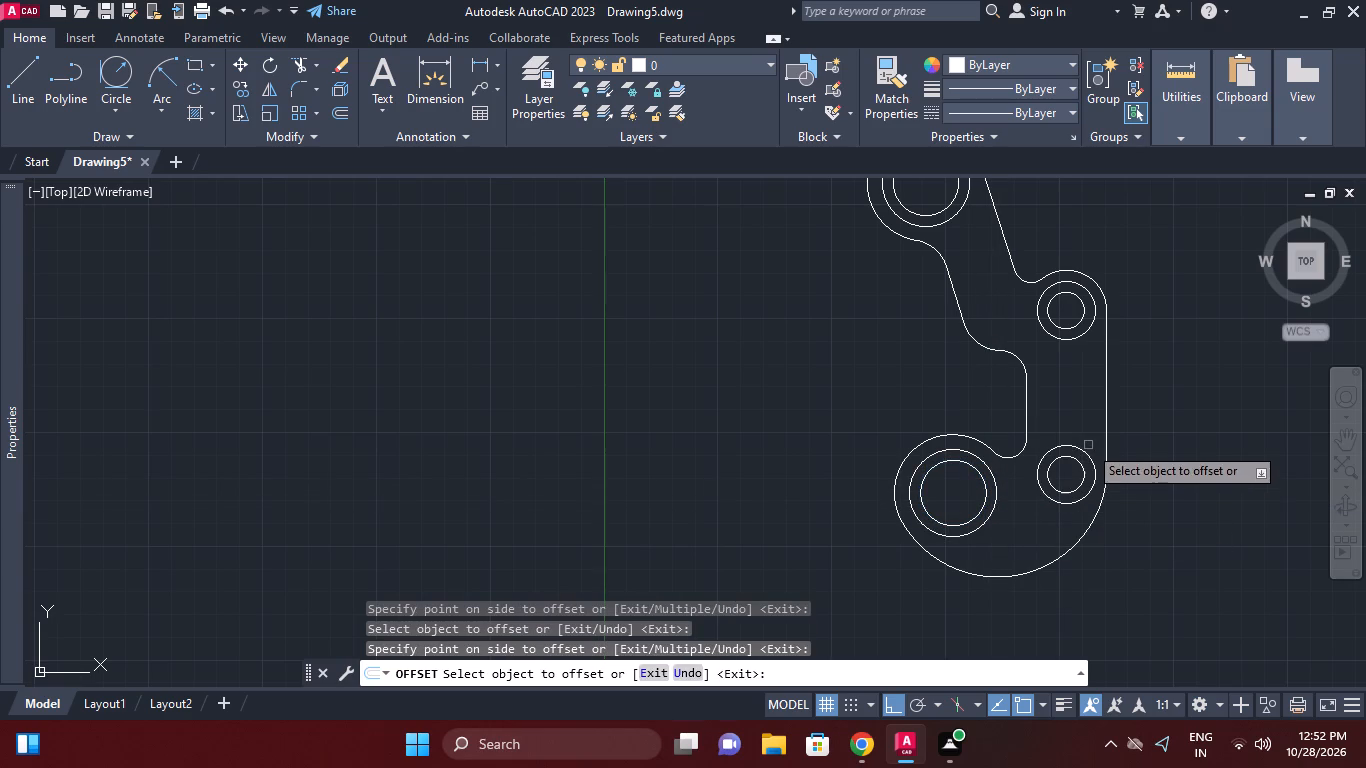
right_click(1122, 401)
left_click(1167, 431)
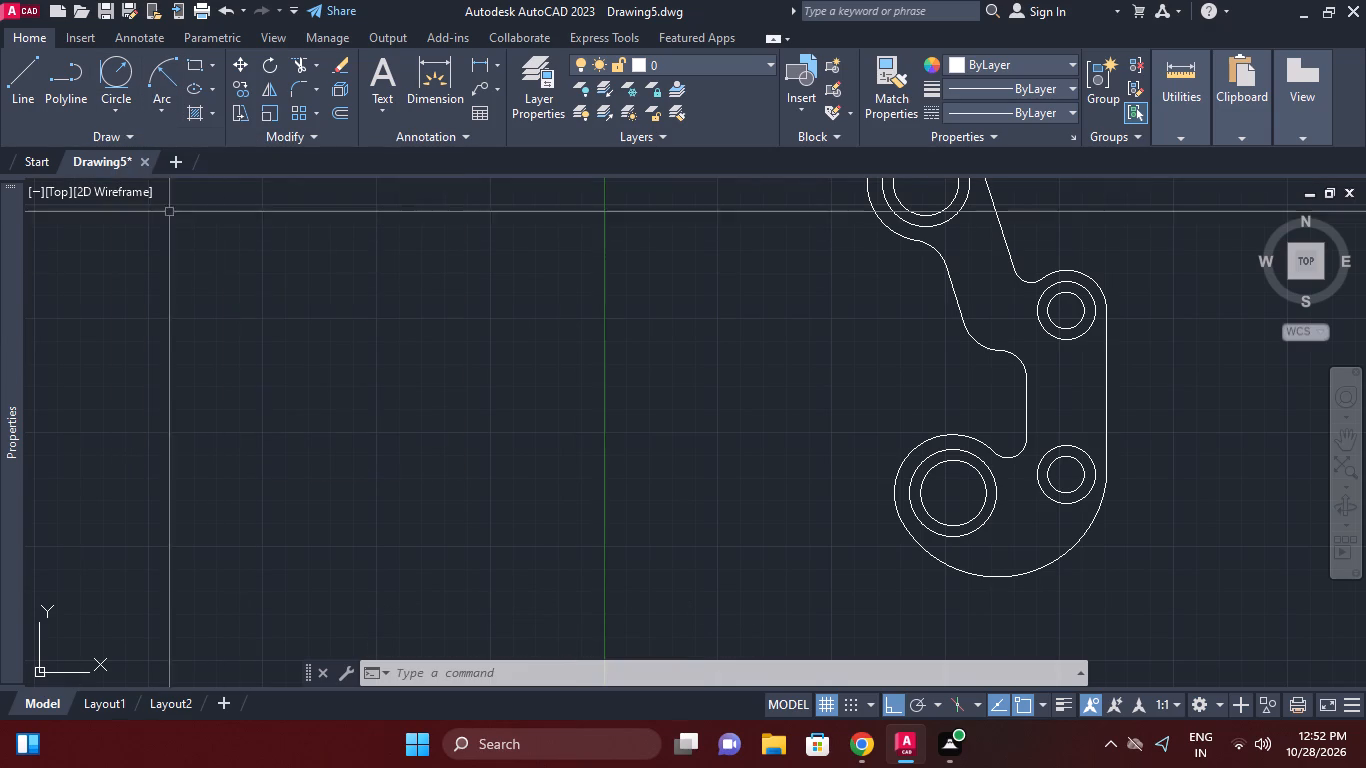
Add centre marks to the outer offset circles of the lower large and lower small holes.
type("cm")
key("space")
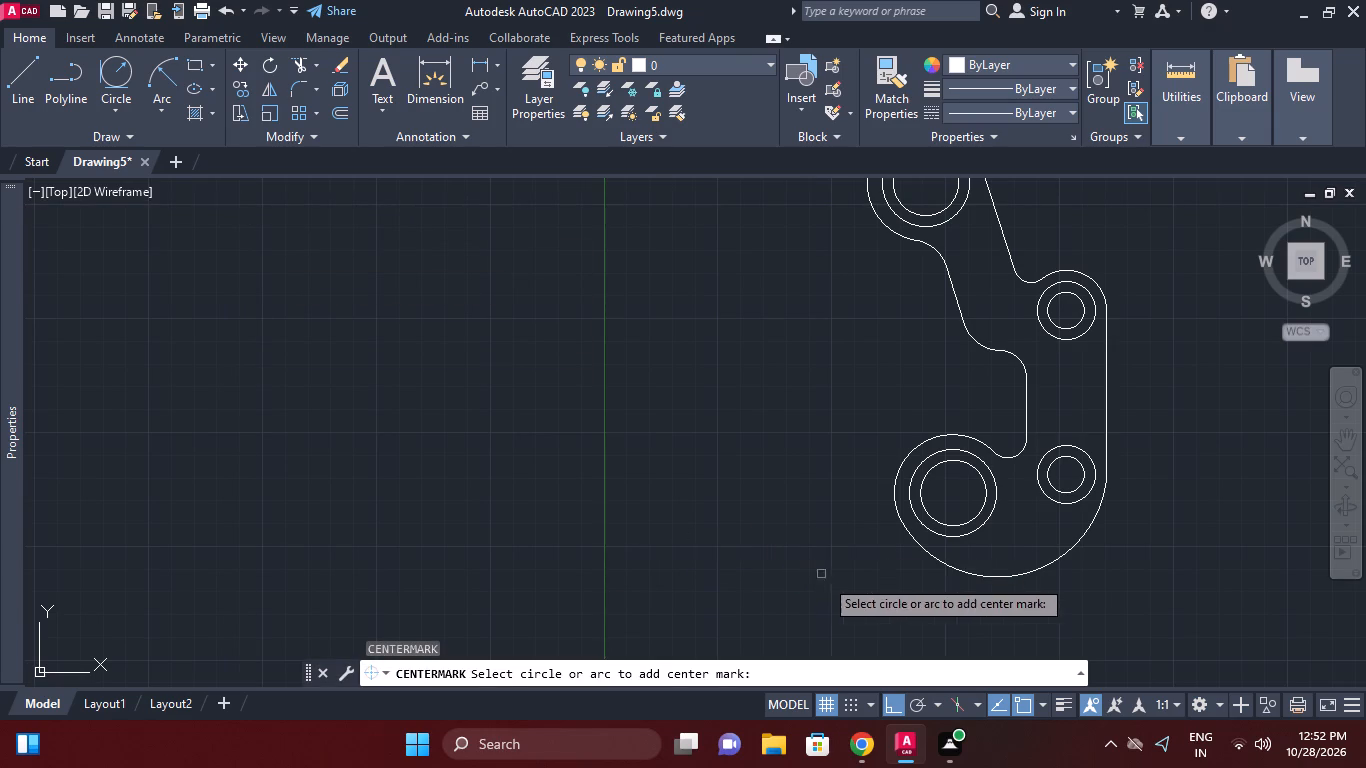
scroll(1008, 545, "up", 2)
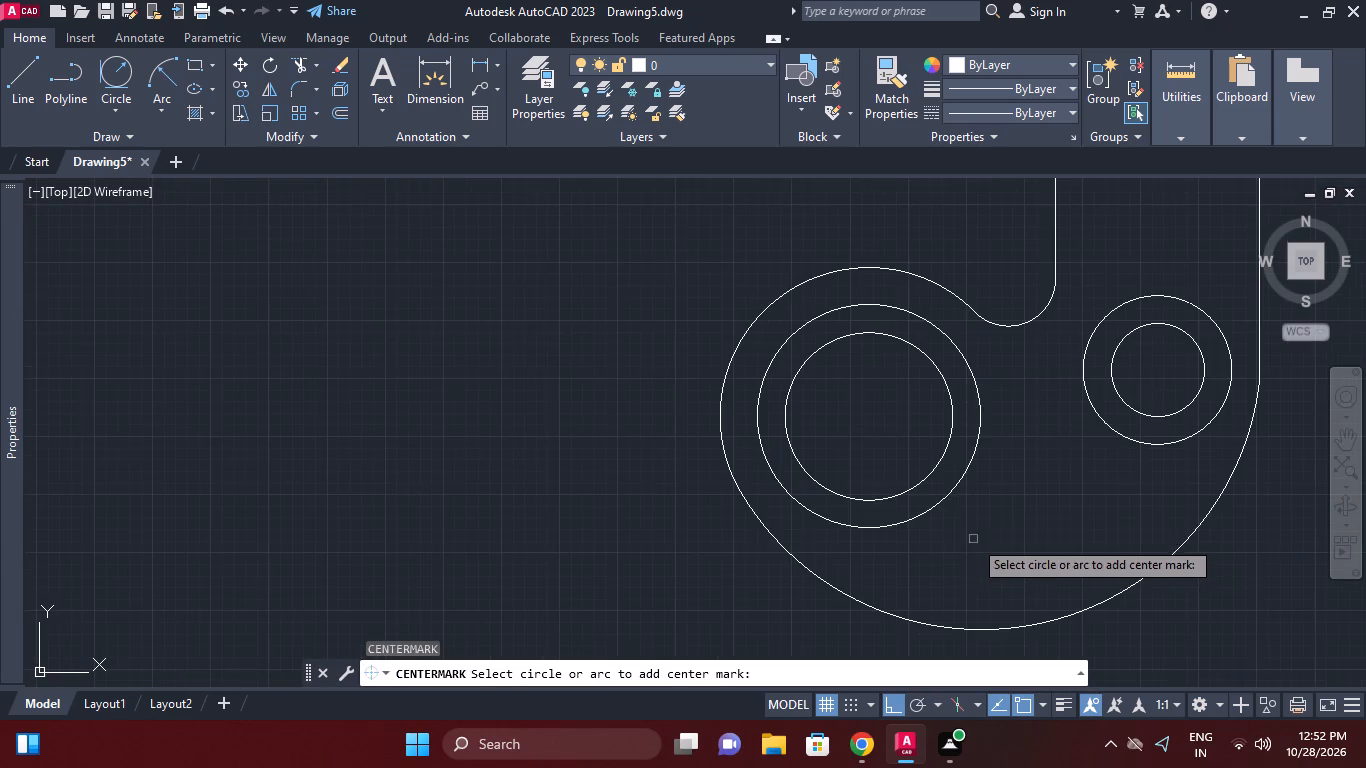
left_click(932, 506)
left_click(1155, 449)
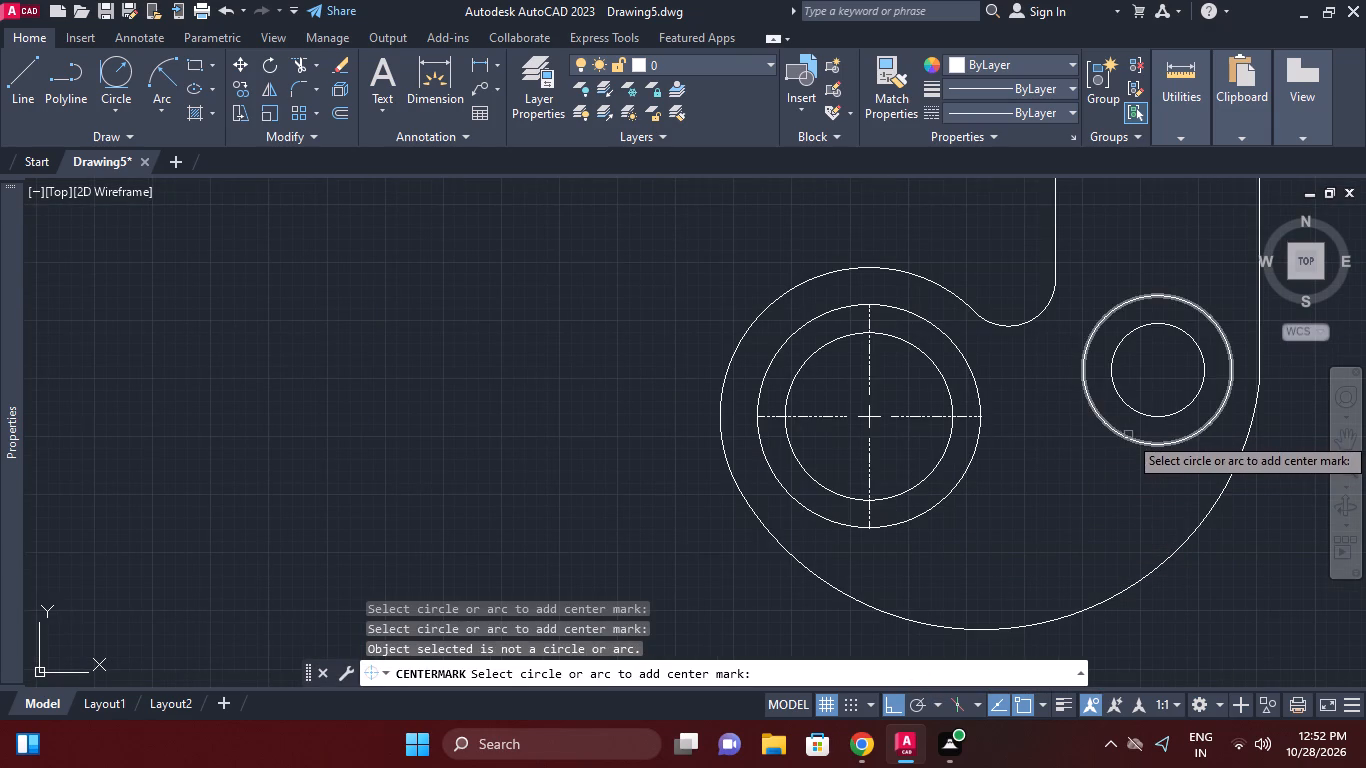
left_click(1128, 436)
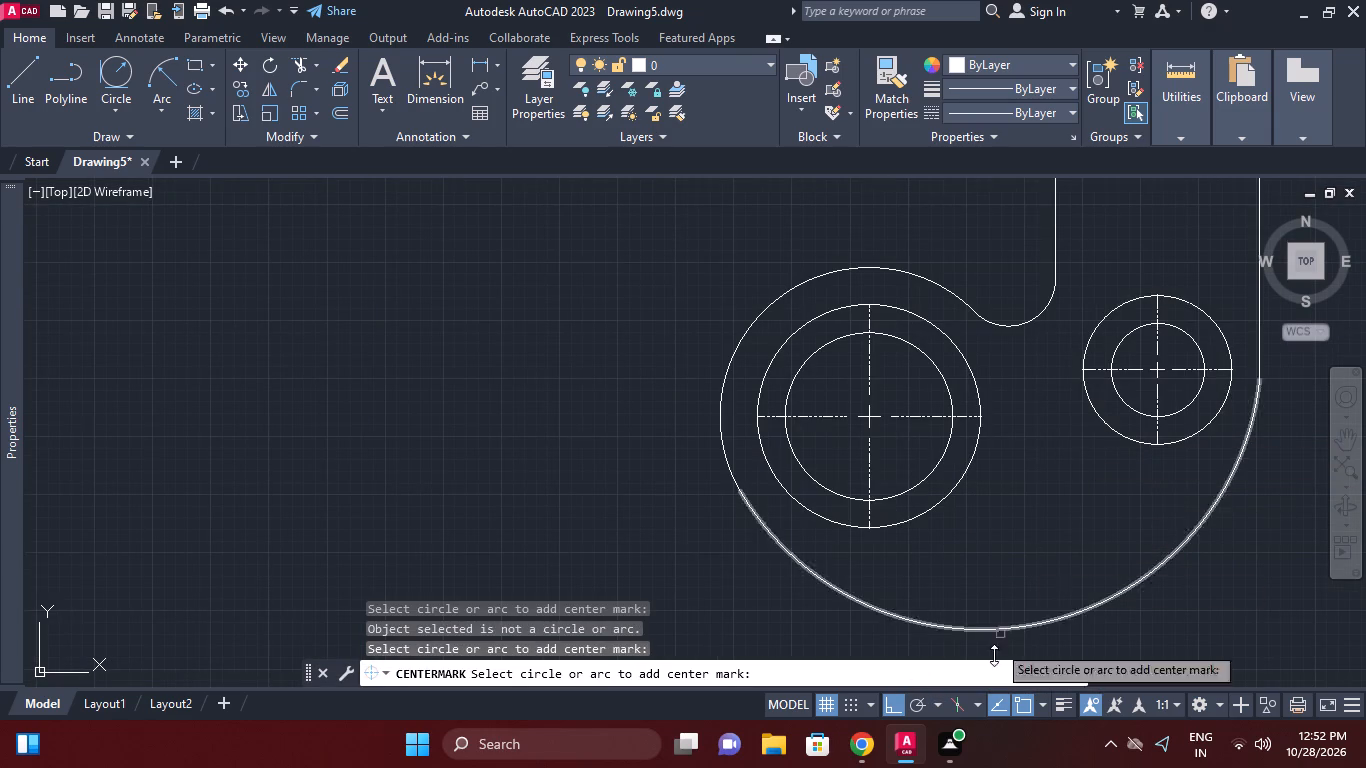
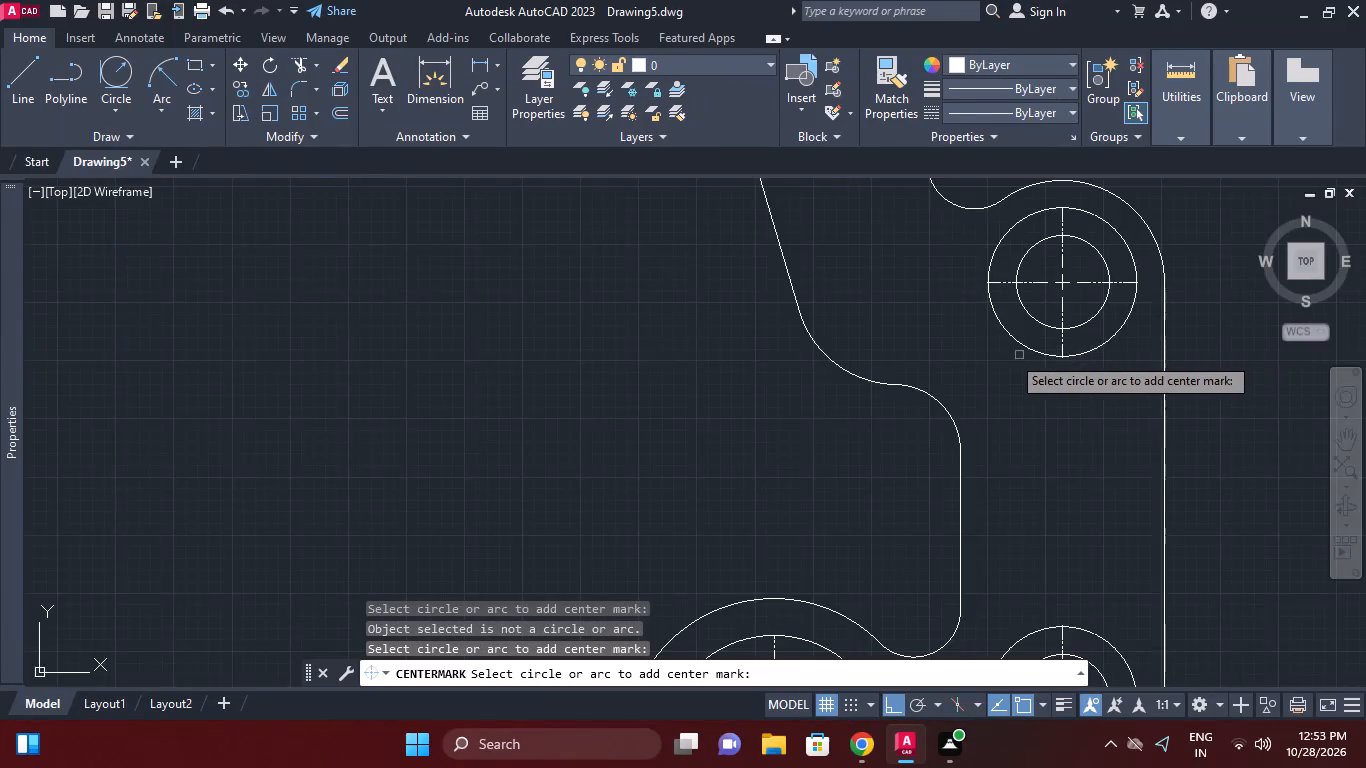
Add a centre mark to the outer offset circle of the upper large hole and end the centre mark command.
middle_click_drag(1002, 371, 1072, 531)
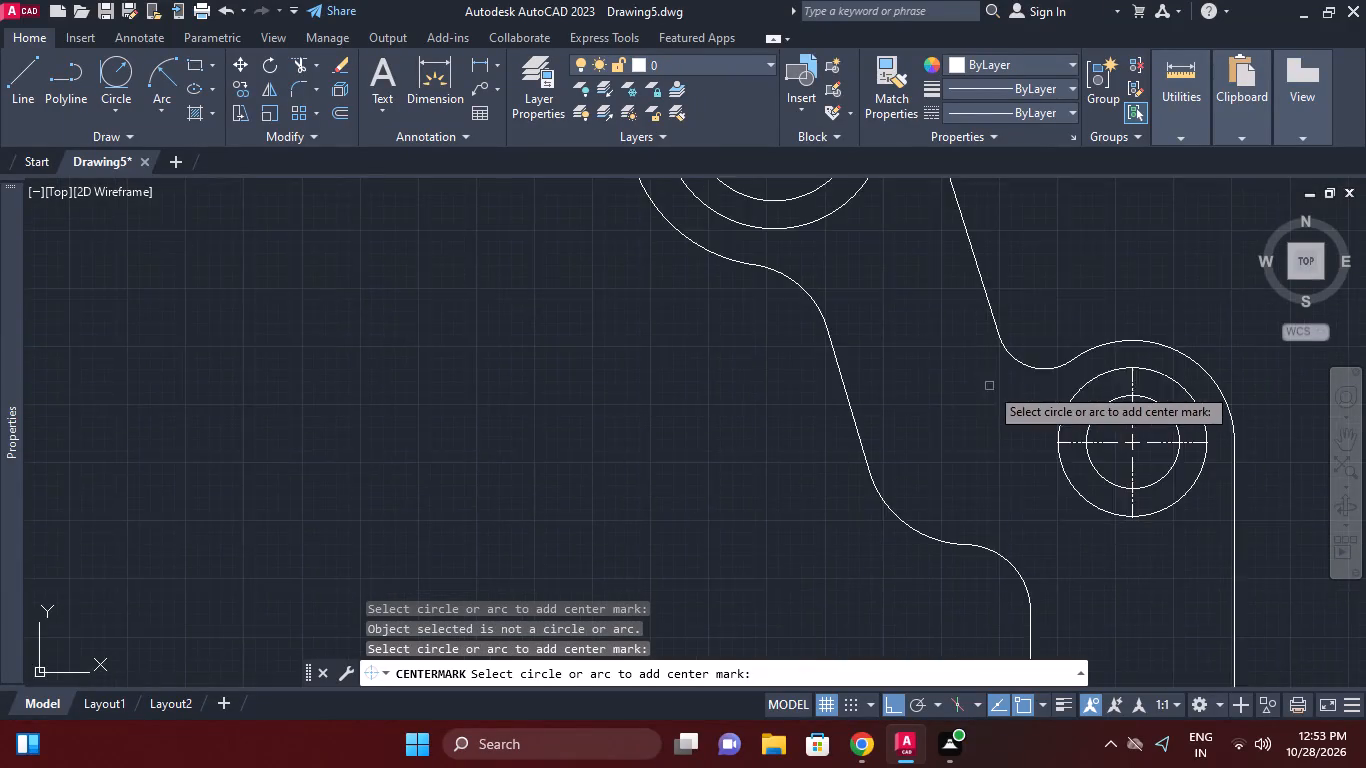
scroll(947, 358, "down", 1)
middle_click_drag(949, 392, 1017, 546)
left_click(901, 428)
right_click(1066, 316)
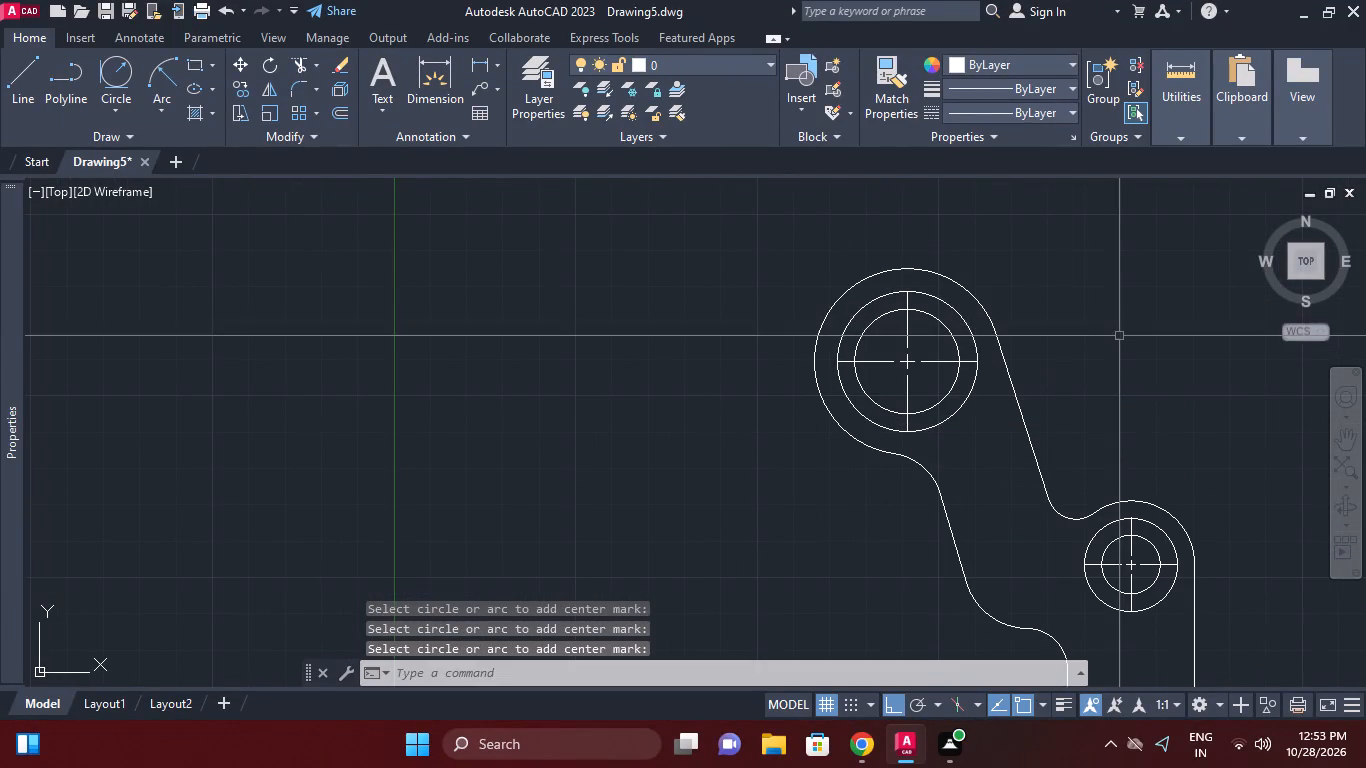
Erase the outer offset circles around the upper large and upper small holes, keeping their centre marks.
left_click(953, 309)
right_click(1047, 422)
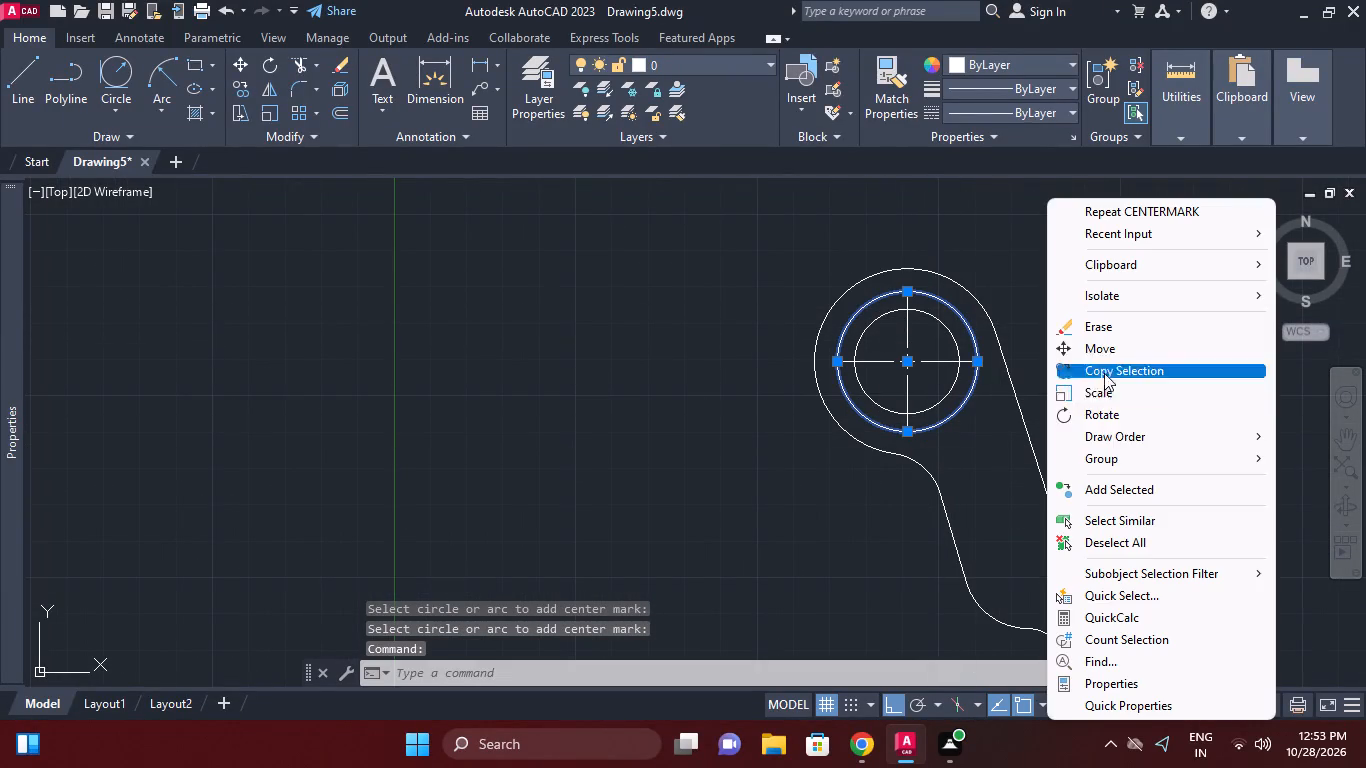
left_click(1108, 332)
middle_click_drag(1029, 486, 985, 367)
scroll(1050, 424, "up", 1)
left_click(1049, 417)
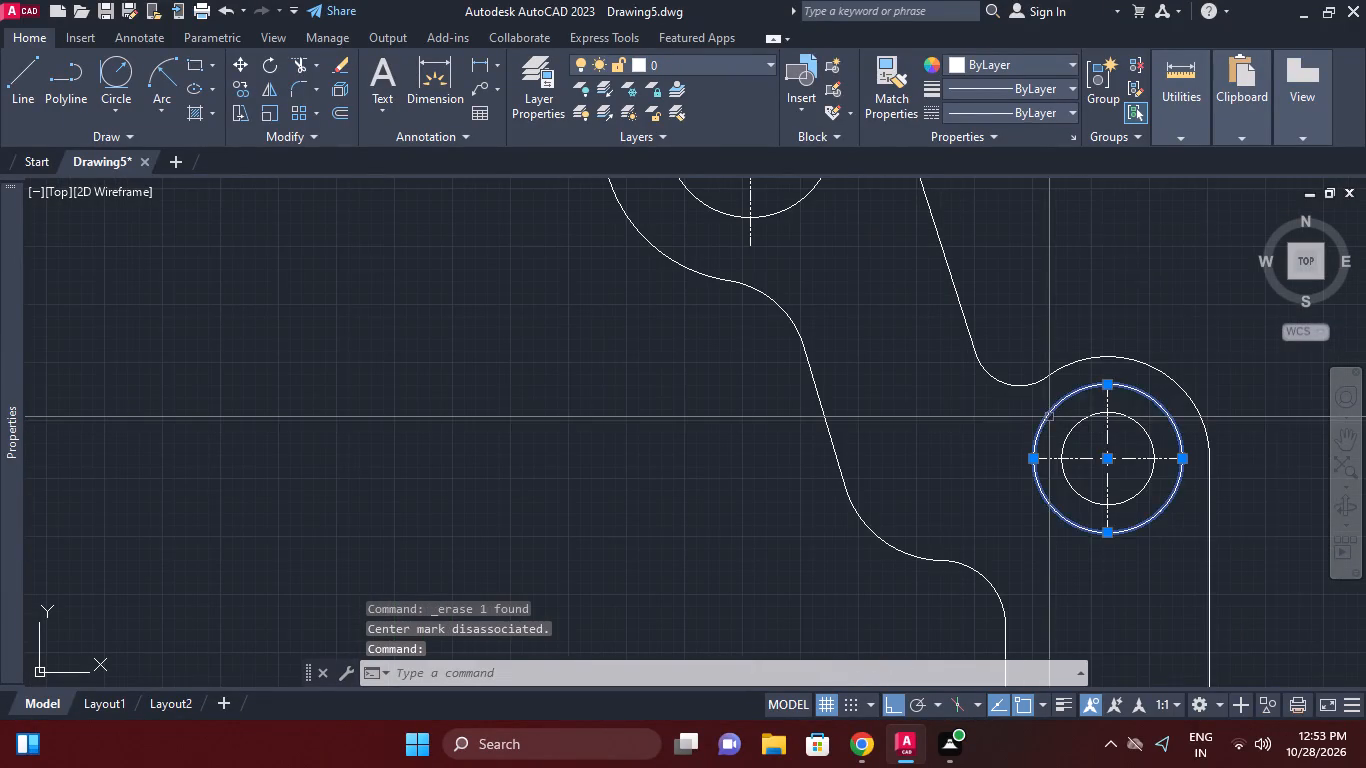
right_click(1048, 413)
left_click(1108, 327)
Erase the outer offset circles around the lower small and lower large holes, keeping their centre marks.
scroll(1082, 354, "down", 1)
middle_click(1082, 356)
middle_click_drag(1082, 609, 1075, 456)
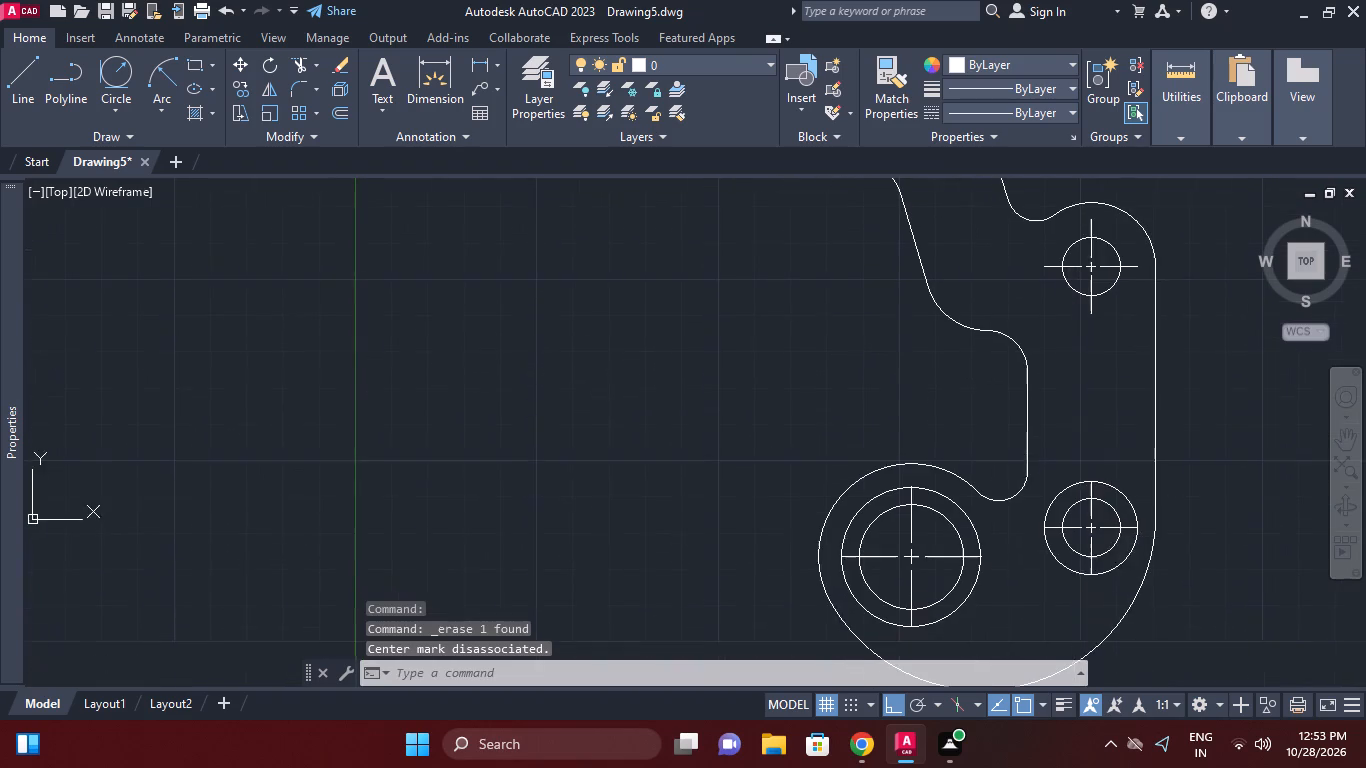
left_click(1070, 487)
right_click(1068, 485)
left_click(1128, 322)
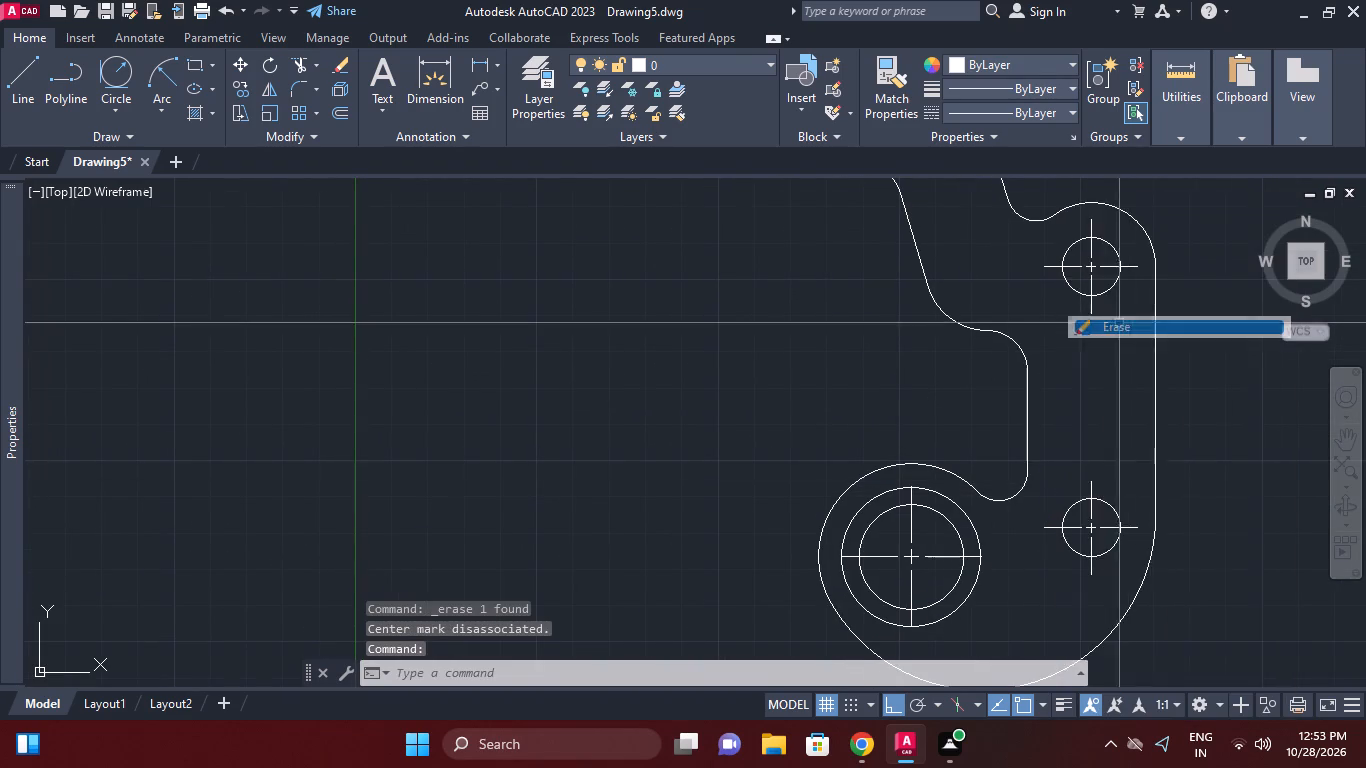
middle_click_drag(972, 473, 990, 388)
left_click(979, 423)
right_click(980, 422)
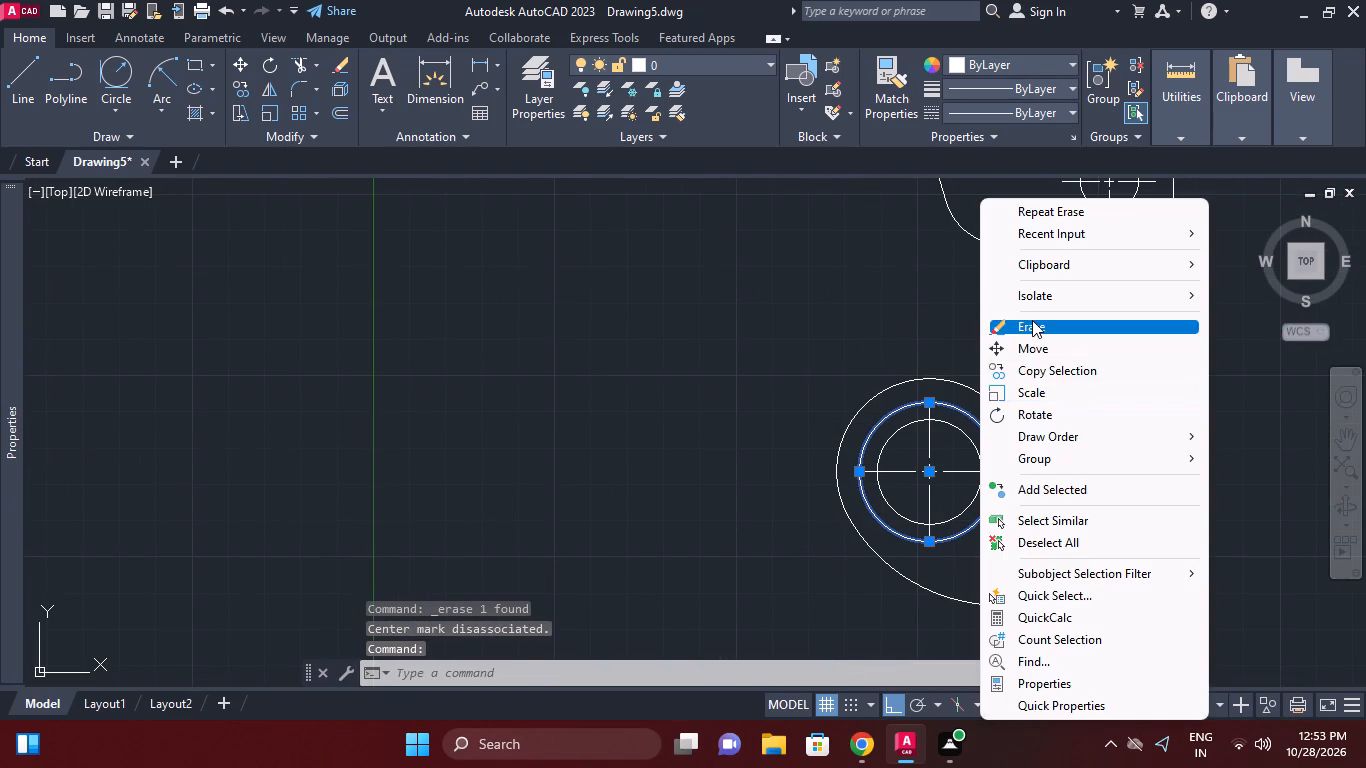
left_click(1032, 320)
Add a radius dimension to the outline arc around the upper large hole, placing its text outside the part at the arc's upper left.
scroll(993, 349, "down", 1)
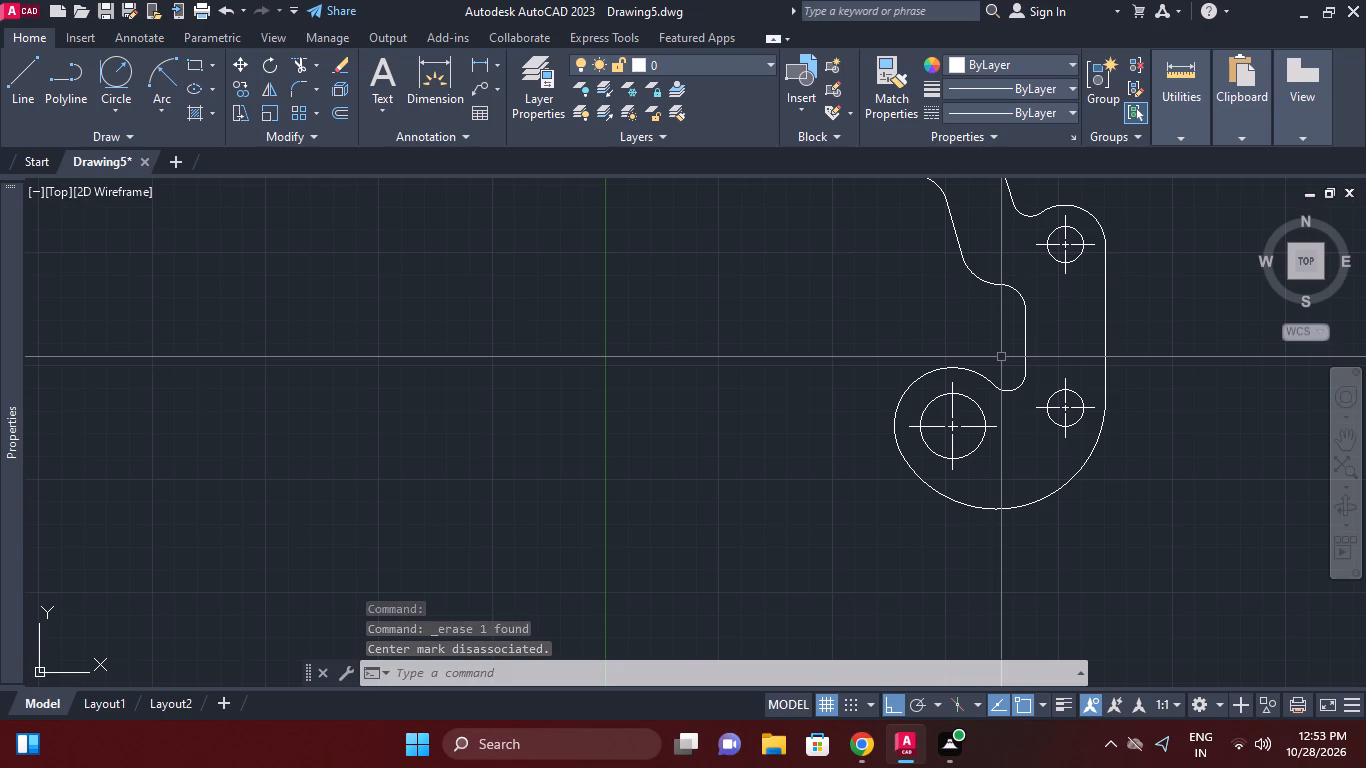
scroll(1001, 357, "up", 1)
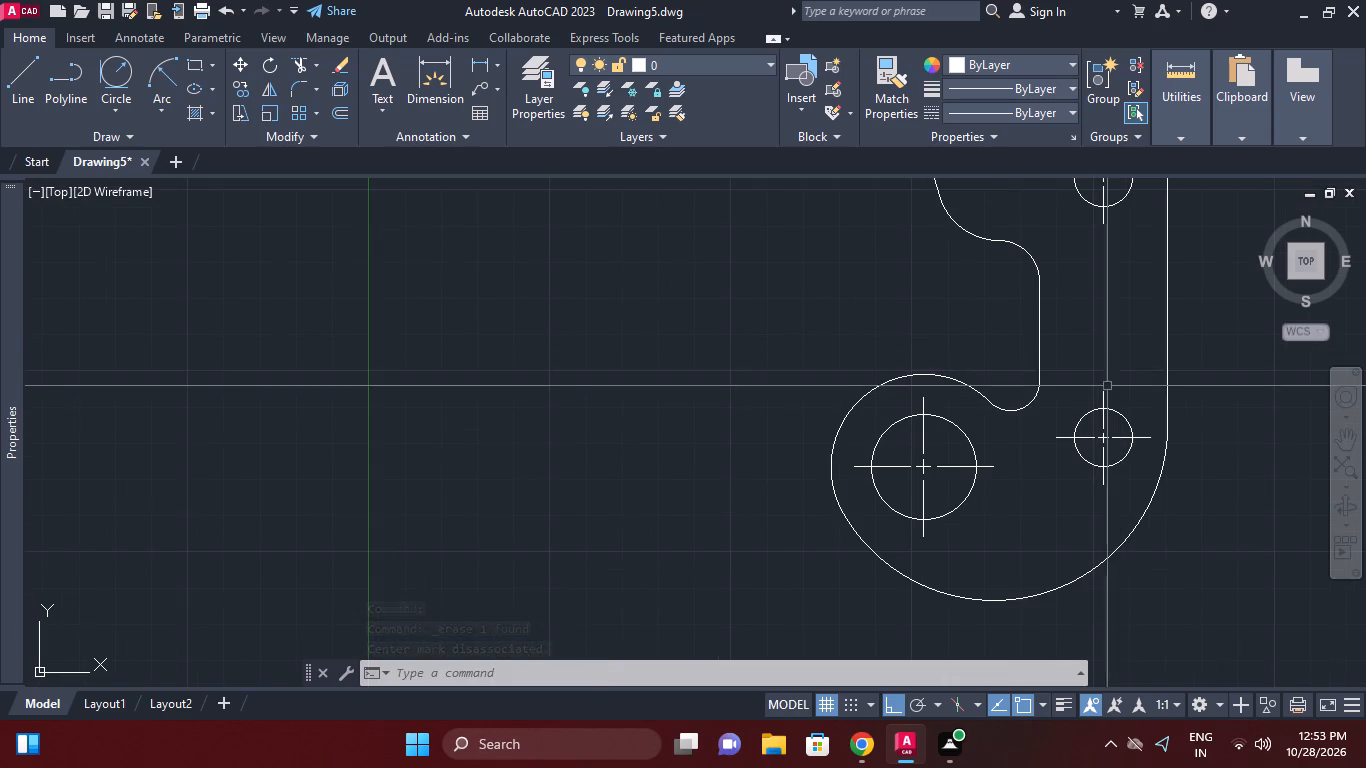
scroll(1164, 405, "down", 1)
middle_click_drag(1064, 497, 1054, 415)
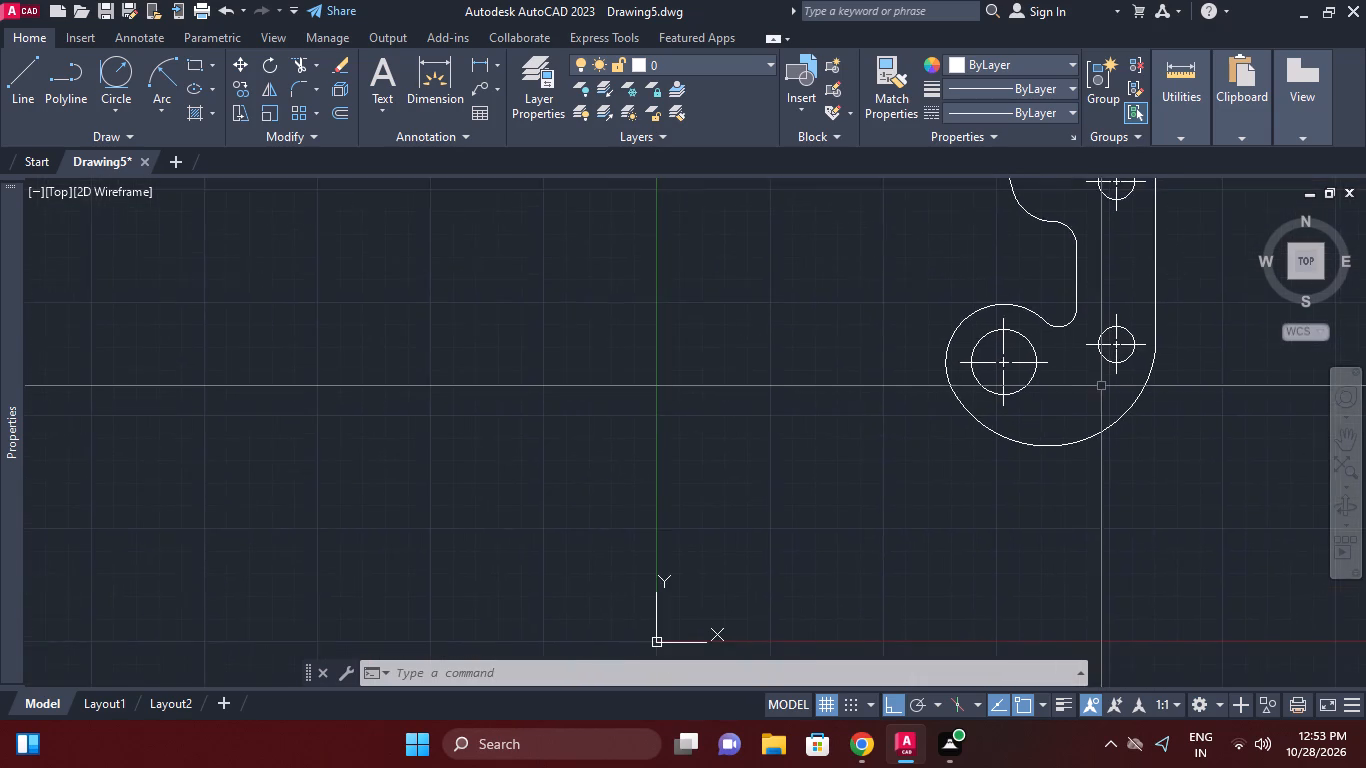
middle_click_drag(1101, 382, 1039, 488)
scroll(1040, 484, "down", 1)
middle_click_drag(996, 346, 996, 406)
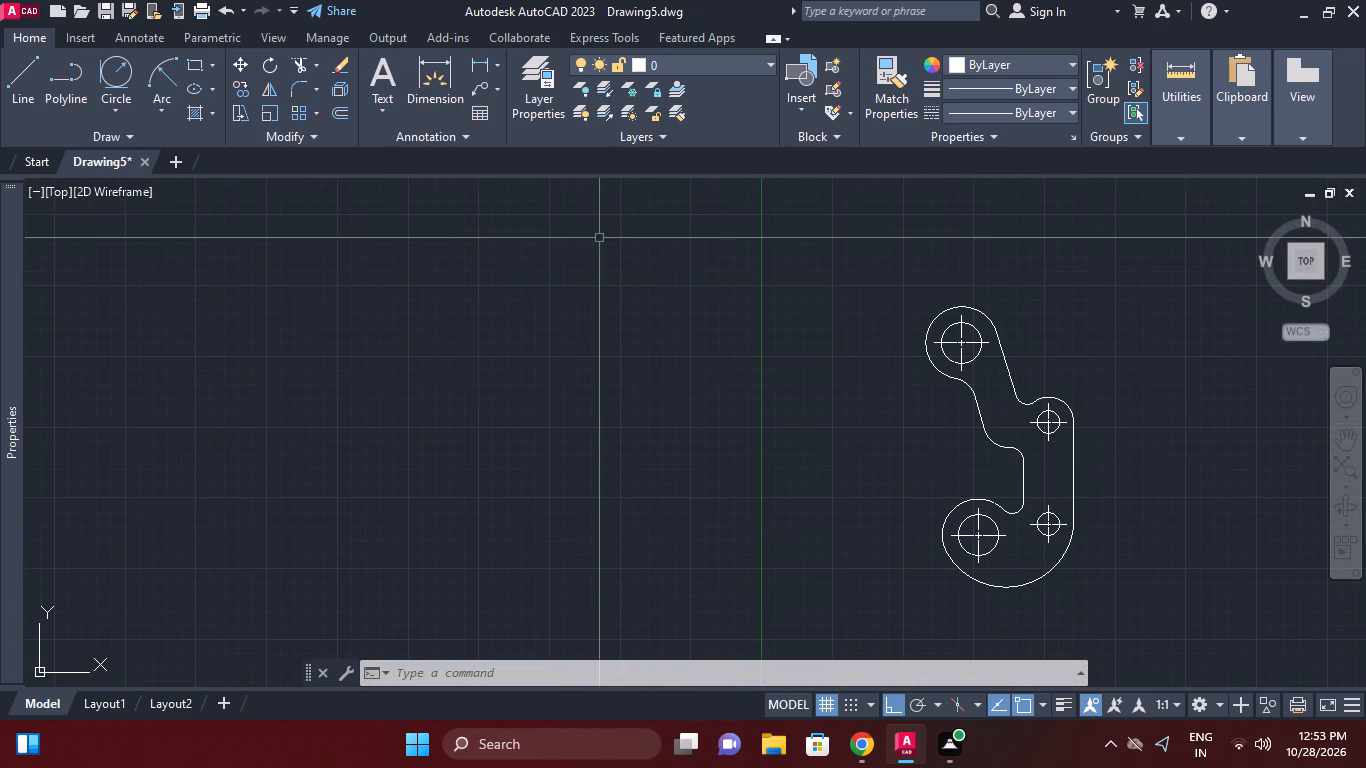
left_click(498, 63)
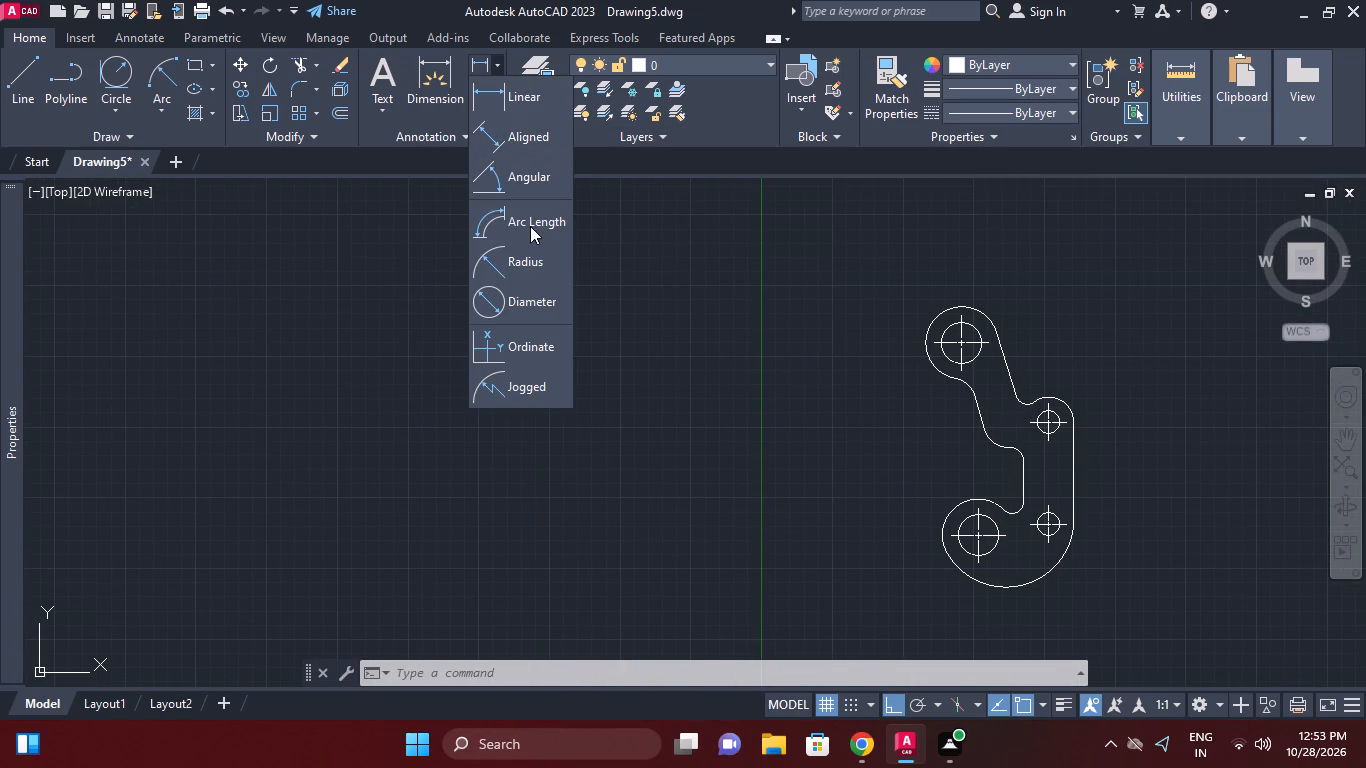
left_click(528, 270)
scroll(942, 311, "up", 1)
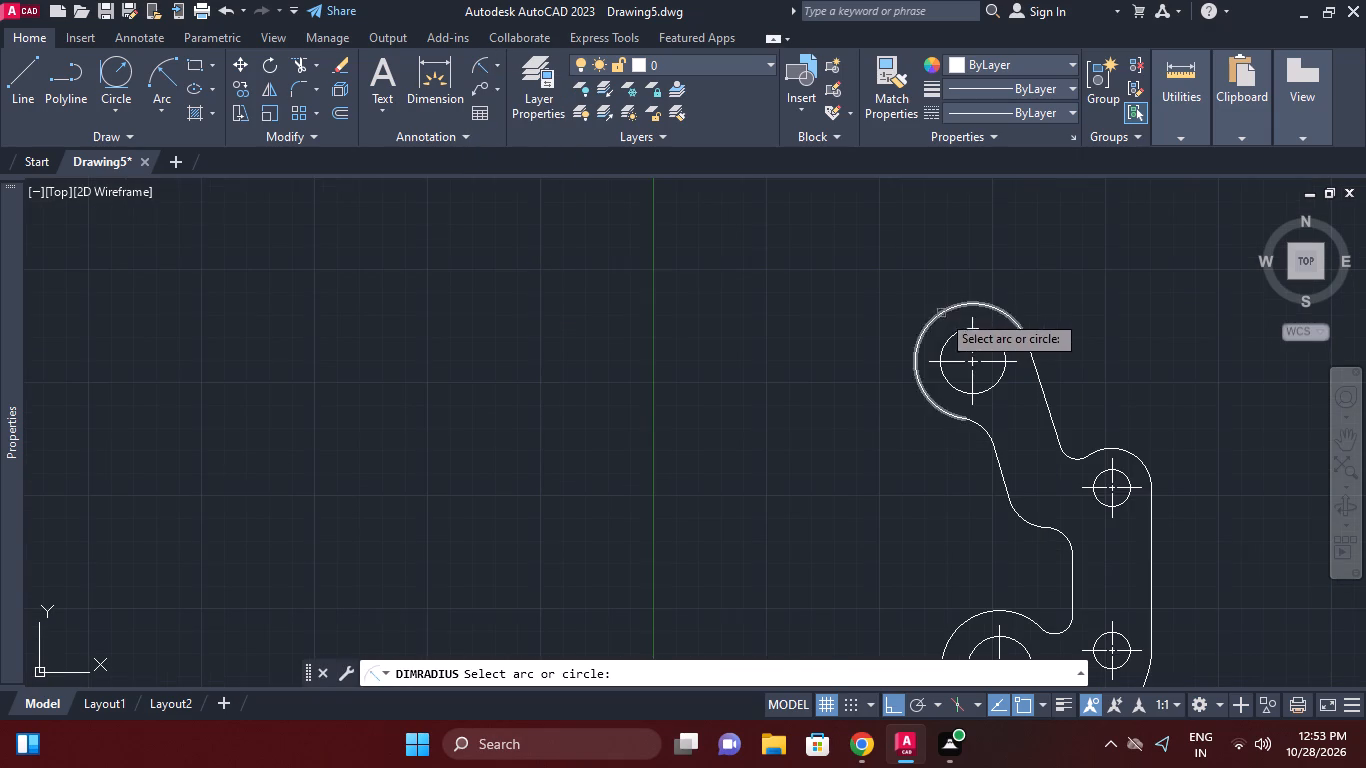
left_click(941, 314)
scroll(923, 293, "up", 3)
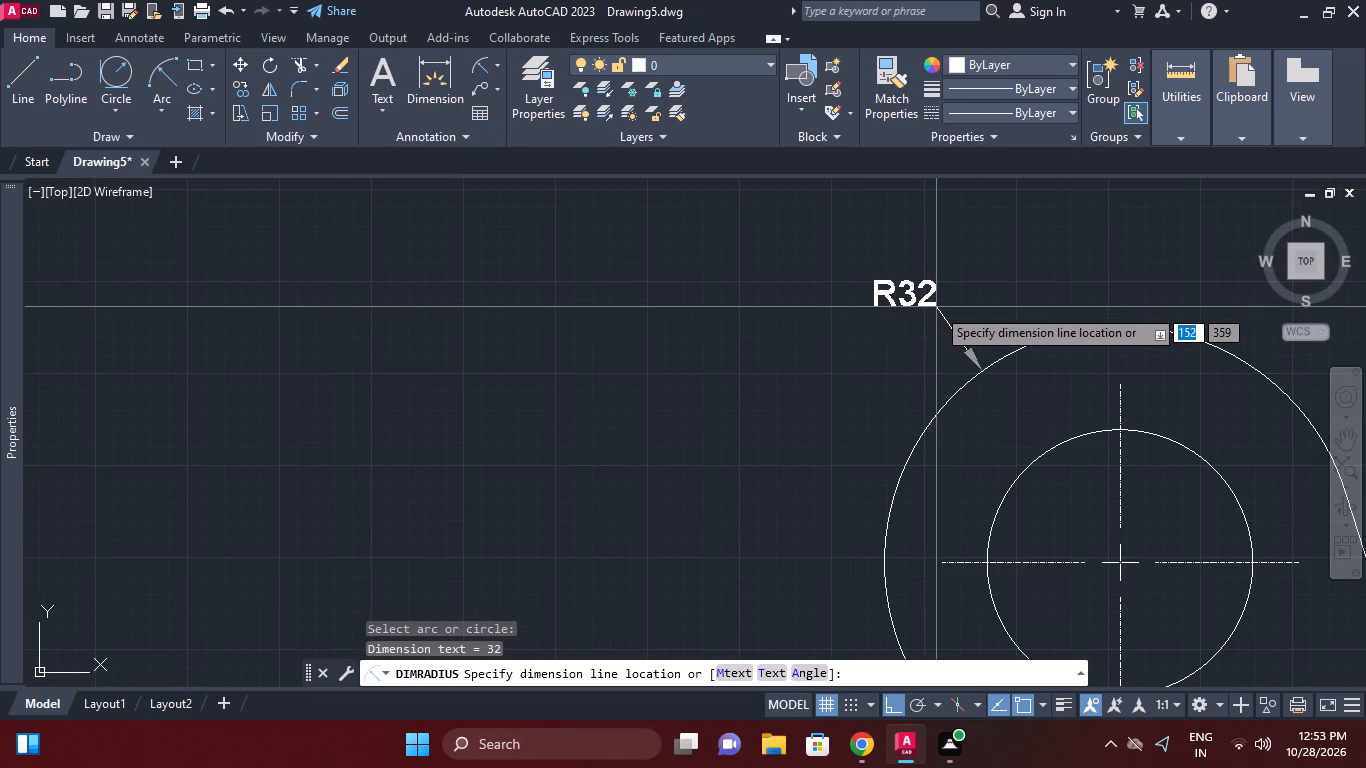
left_click(936, 307)
Add a radius dimension to the upper large hole circle, placing its text outside the outline.
right_click(917, 372)
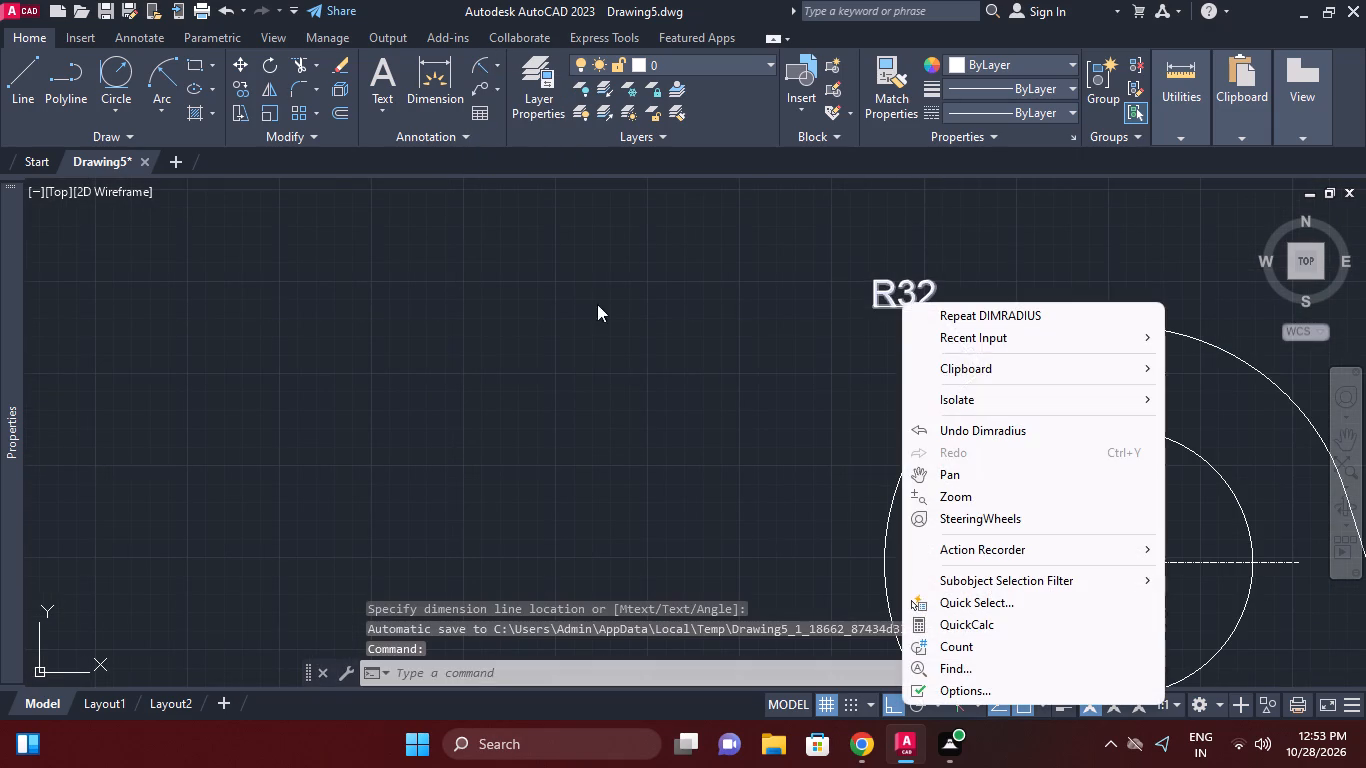
left_click(947, 333)
left_click(946, 324)
middle_click_drag(923, 449, 950, 328)
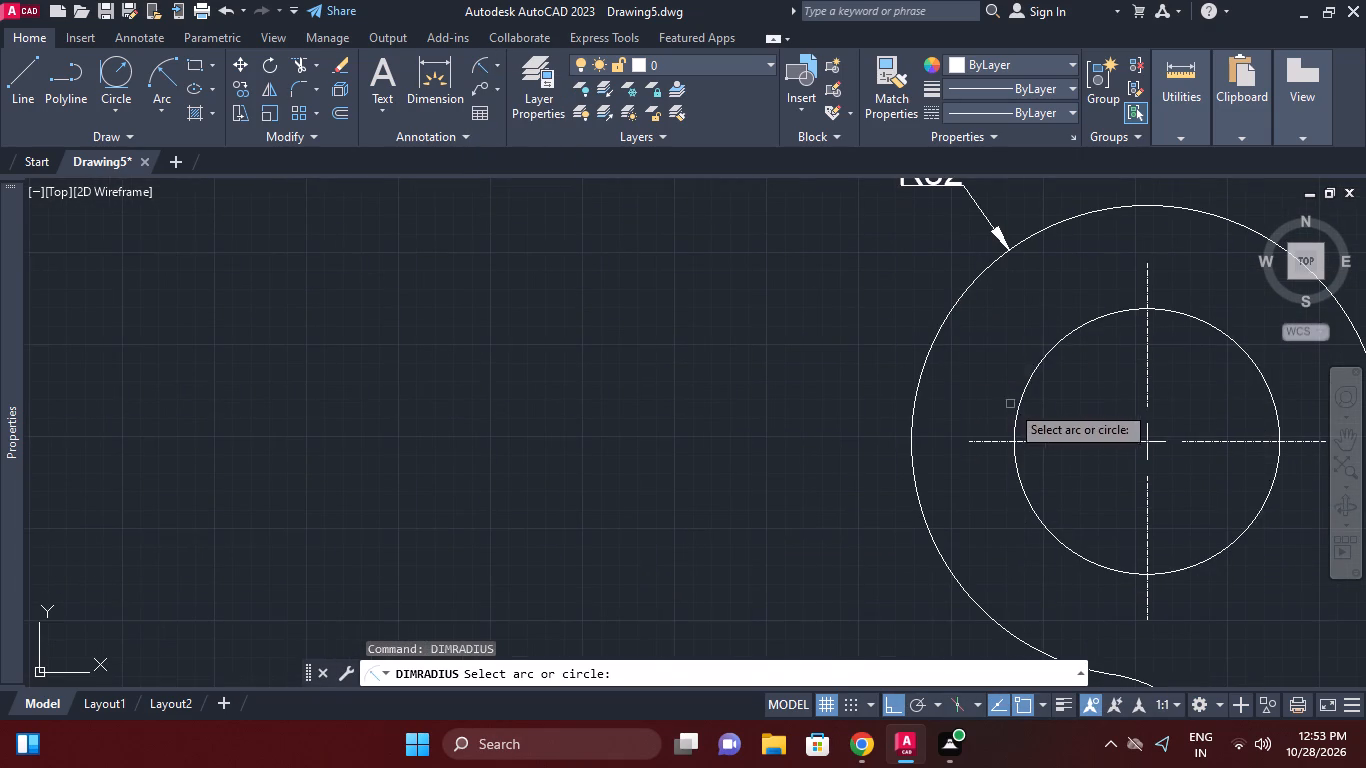
left_click(1016, 406)
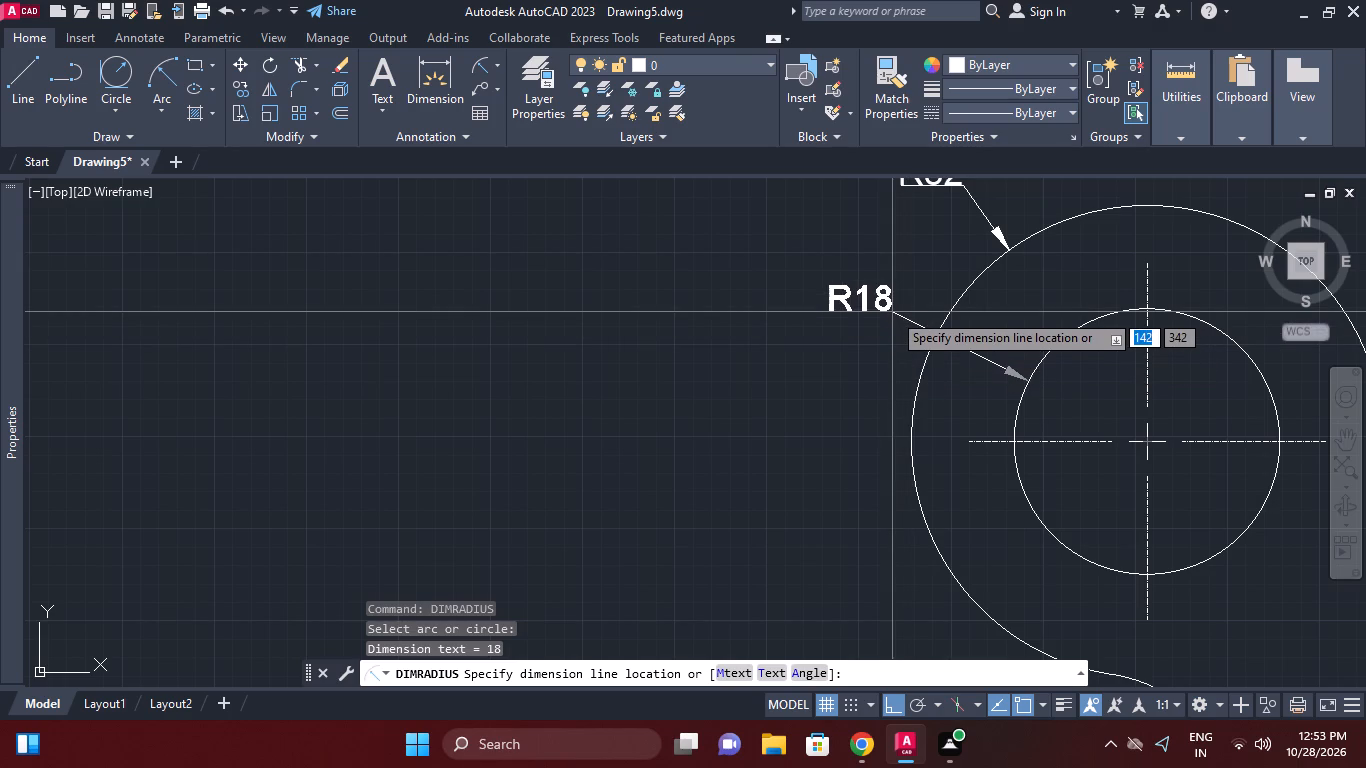
left_click(892, 312)
Add a radius dimension to the blend arc directly below the upper large lobe on the outline's left side.
middle_click_drag(980, 375, 967, 323)
scroll(972, 335, "down", 1)
right_click(963, 323)
left_click(1026, 337)
middle_click_drag(1051, 409, 985, 284)
middle_click_drag(992, 365, 985, 342)
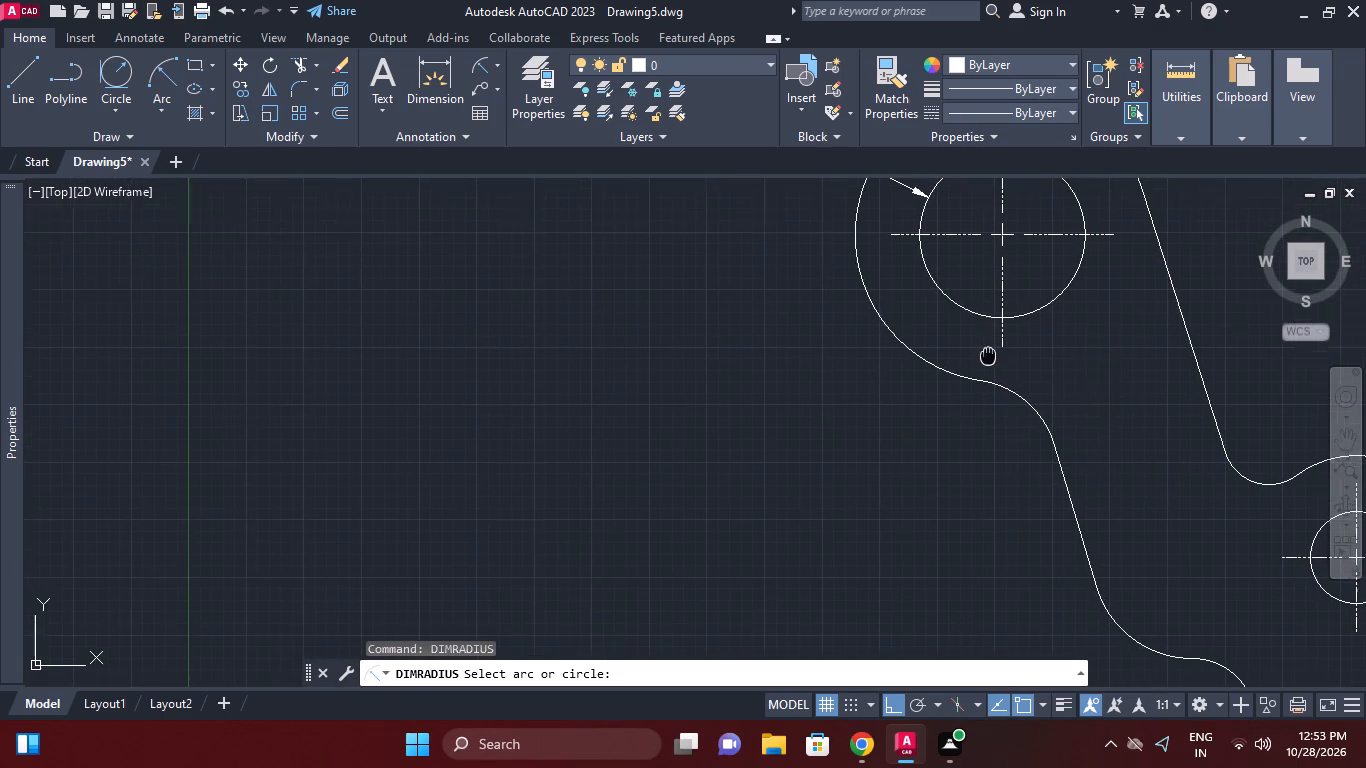
middle_click_drag(985, 342, 985, 329)
left_click(1026, 376)
left_click(989, 398)
Add a radius dimension to the concave blend arc between the right slanted line and the upper small hole's outer arc.
middle_click_drag(1015, 400, 953, 347)
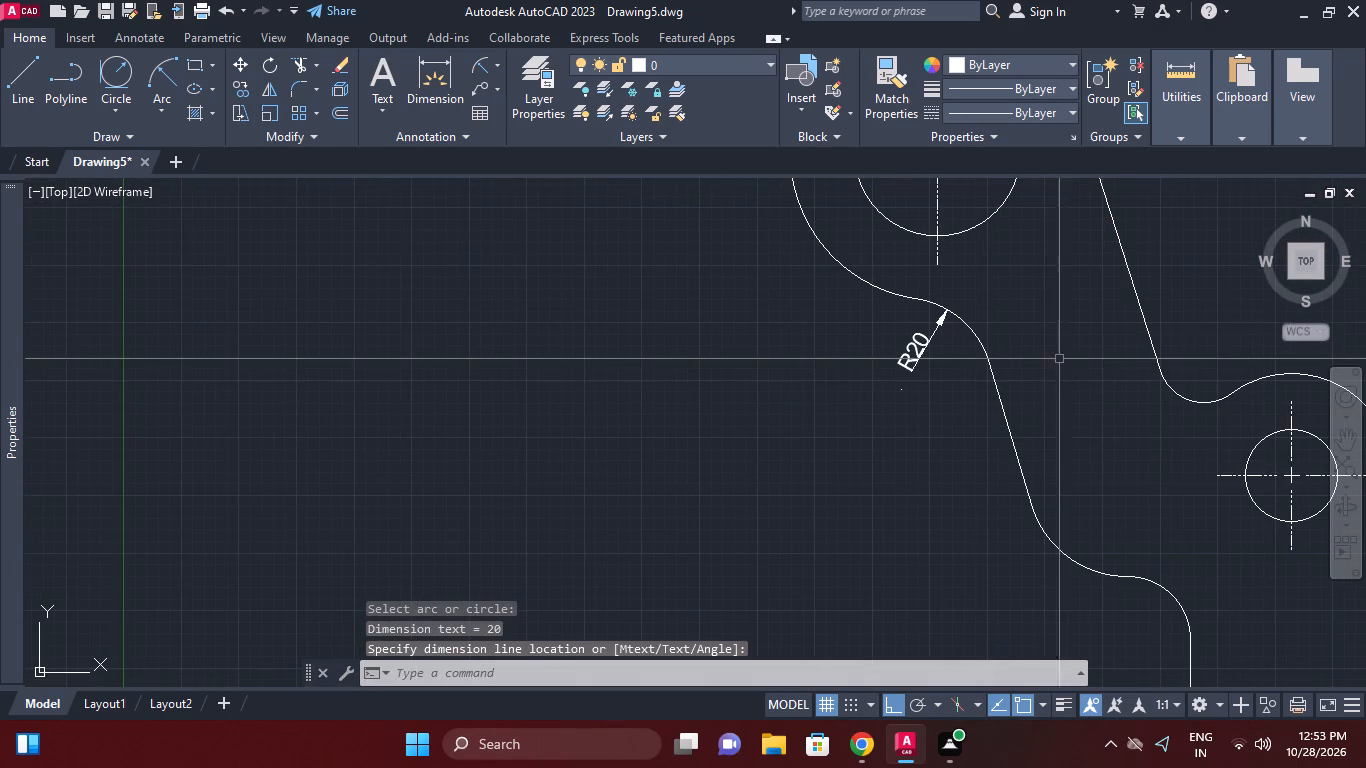
right_click(1042, 359)
left_click(1113, 337)
middle_click_drag(1083, 385, 1062, 378)
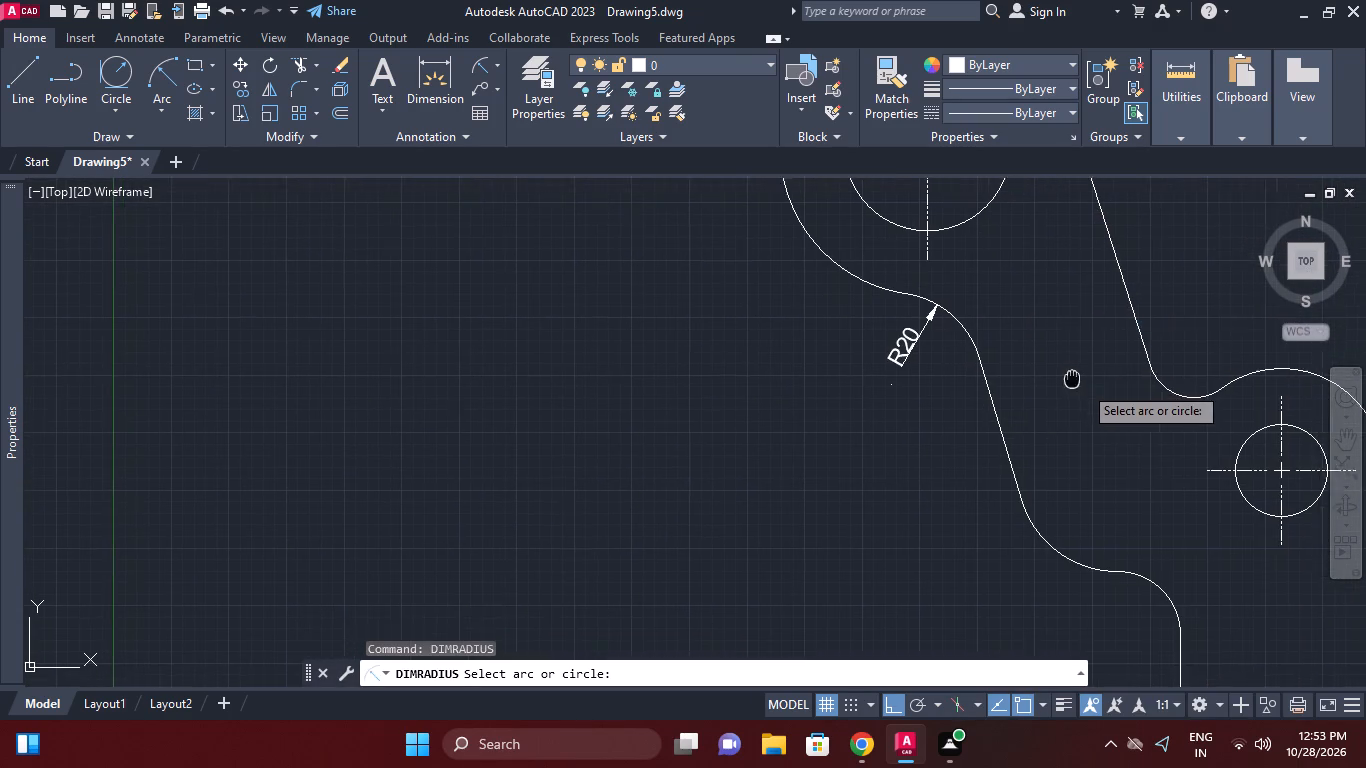
middle_click_drag(1062, 378, 964, 378)
left_click(1082, 400)
left_click(1074, 388)
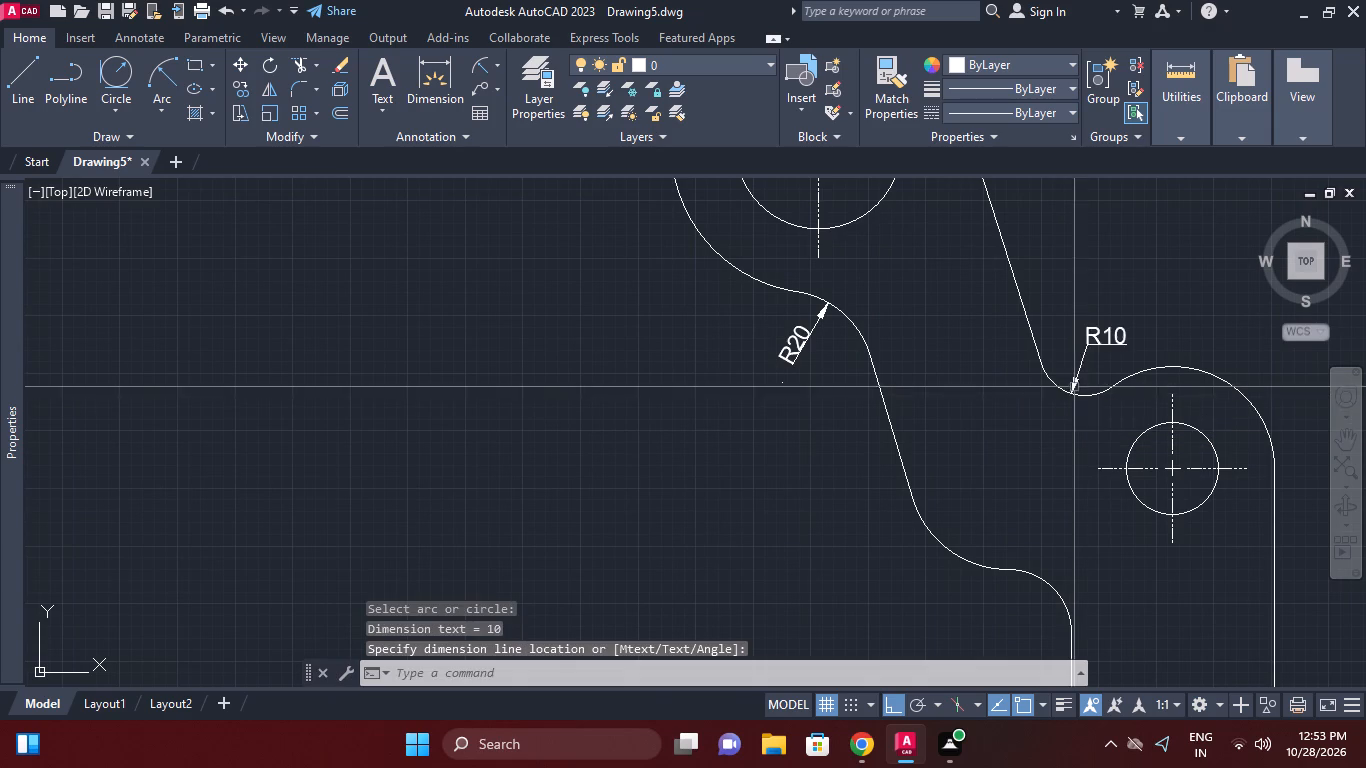
Add radius dimensions to the outline arc around the upper small hole and to the upper small hole circle.
right_click(1117, 348)
left_click(1170, 338)
middle_click_drag(1138, 444, 963, 378)
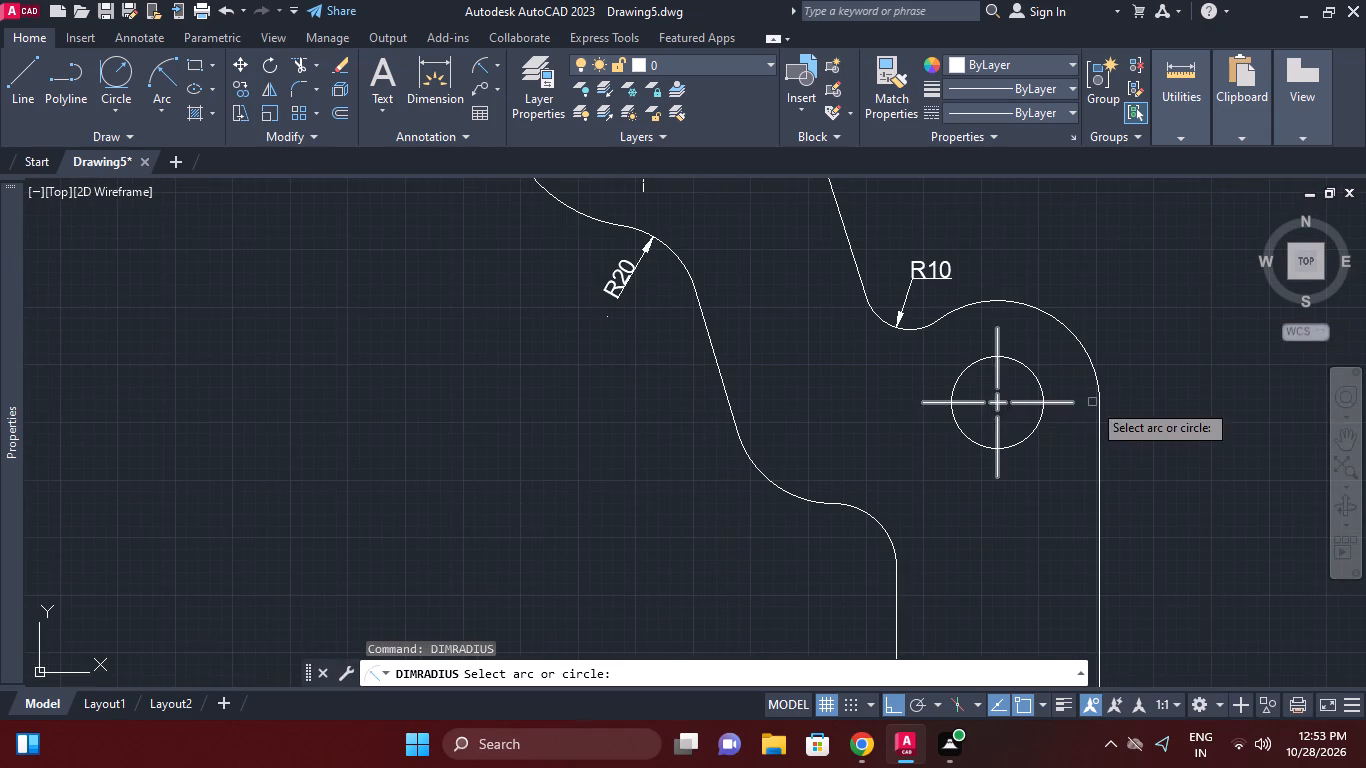
left_click(1075, 331)
left_click(1077, 328)
right_click(1074, 331)
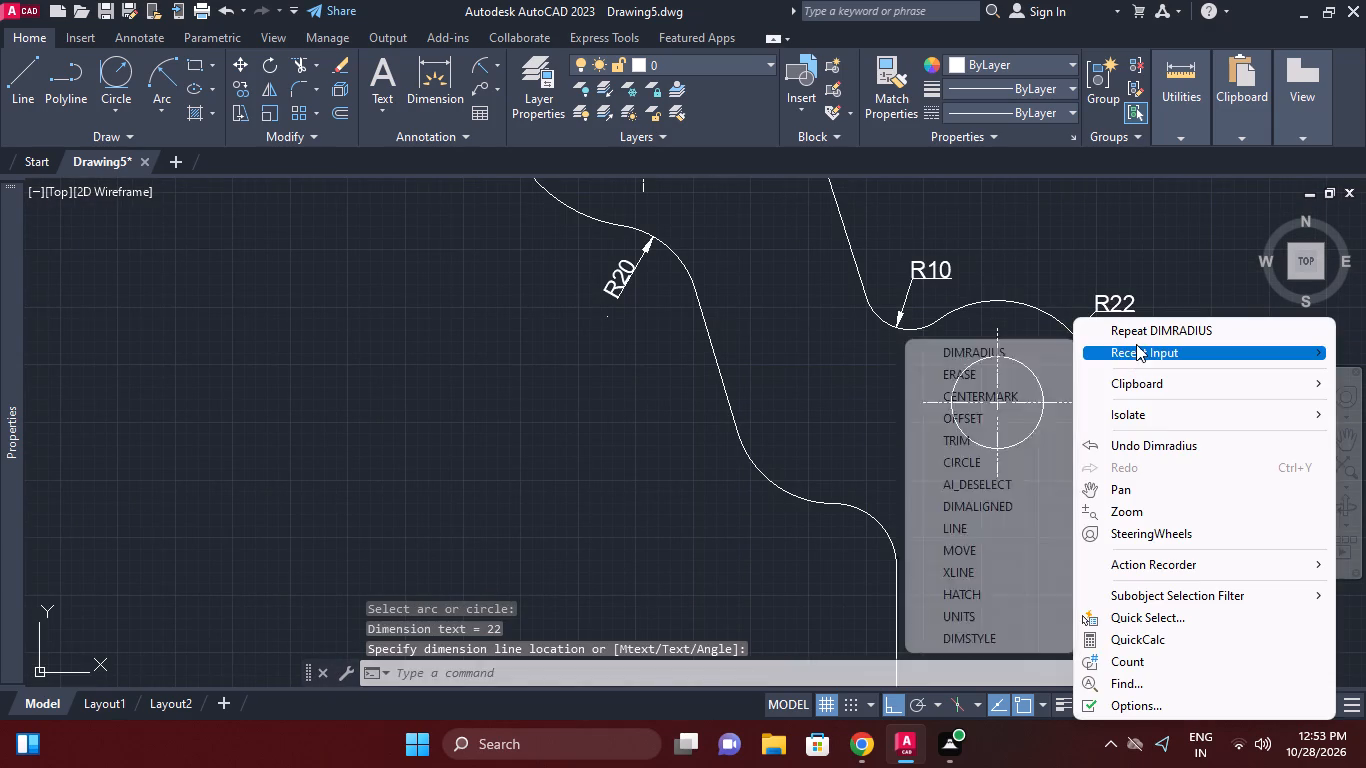
left_click(1136, 335)
left_click(1015, 359)
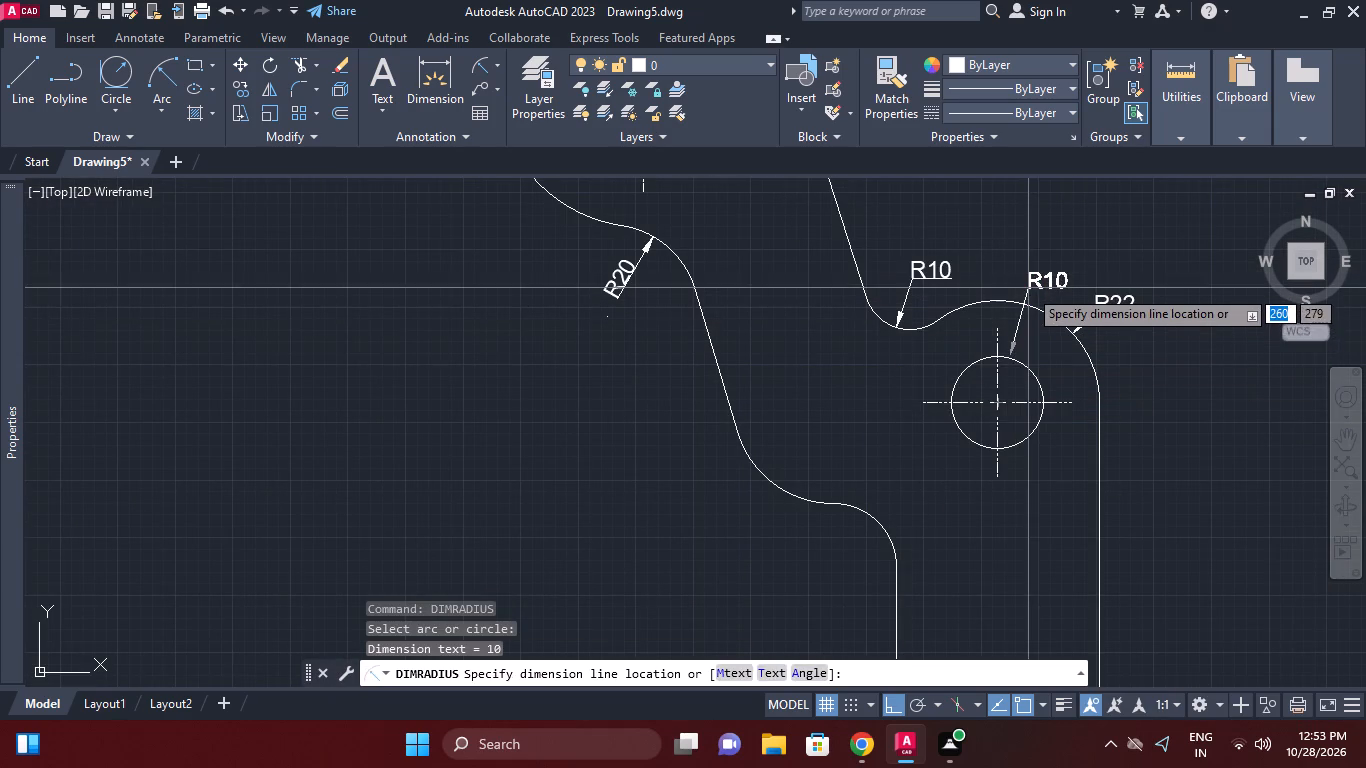
left_click(1028, 279)
Add radius dimensions to the two blend arcs joining the left slanted line to the inner vertical edge.
right_click(1047, 281)
left_click(1070, 292)
middle_click_drag(1042, 431, 1038, 403)
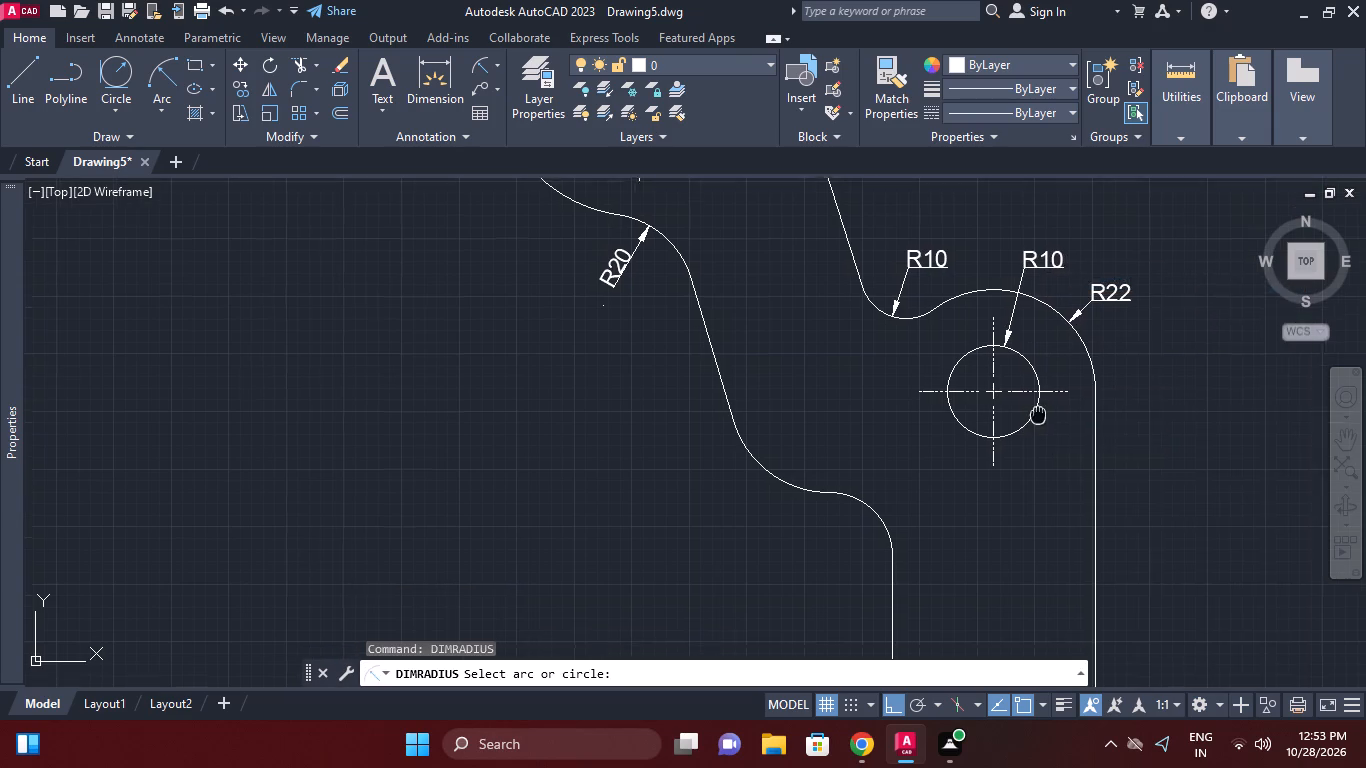
middle_click_drag(1038, 403, 1028, 339)
middle_click_drag(1082, 437, 1079, 389)
scroll(1082, 396, "down", 1)
left_click(947, 394)
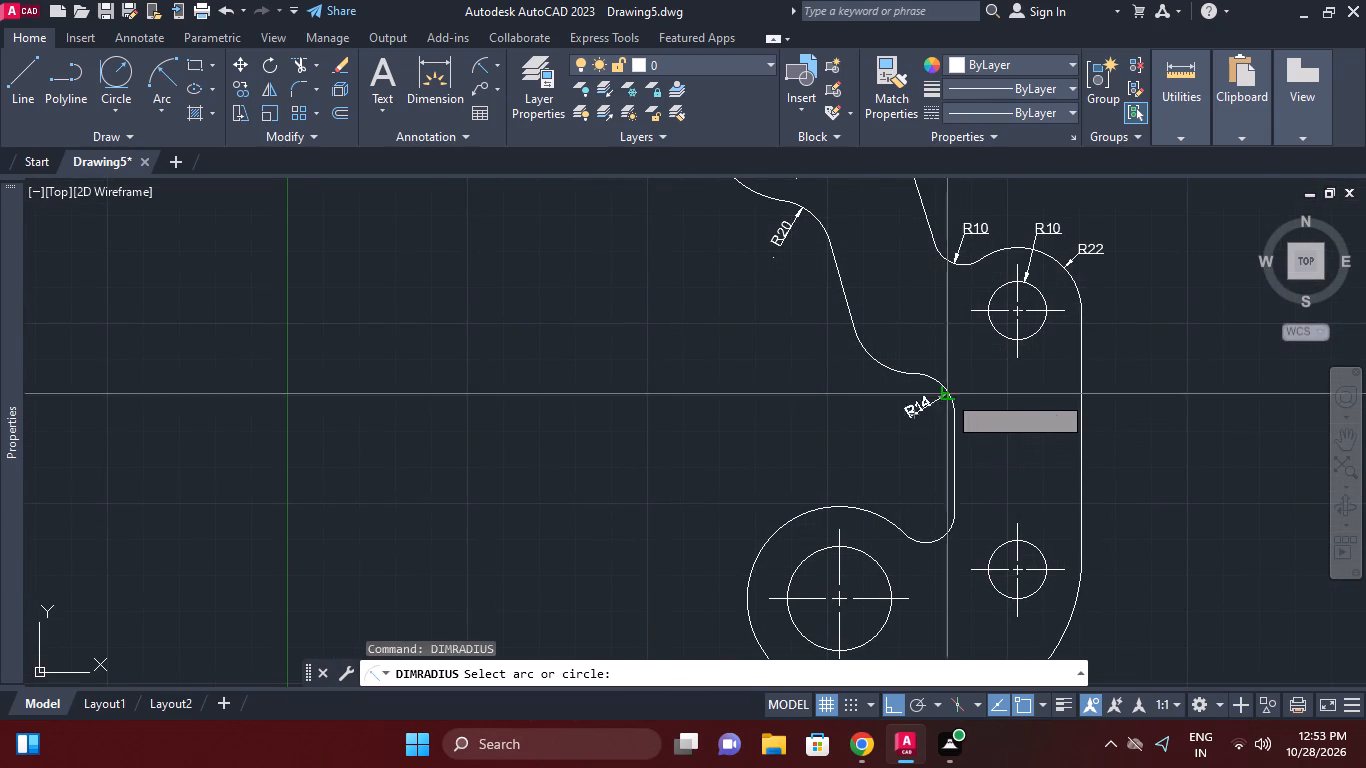
left_click(959, 382)
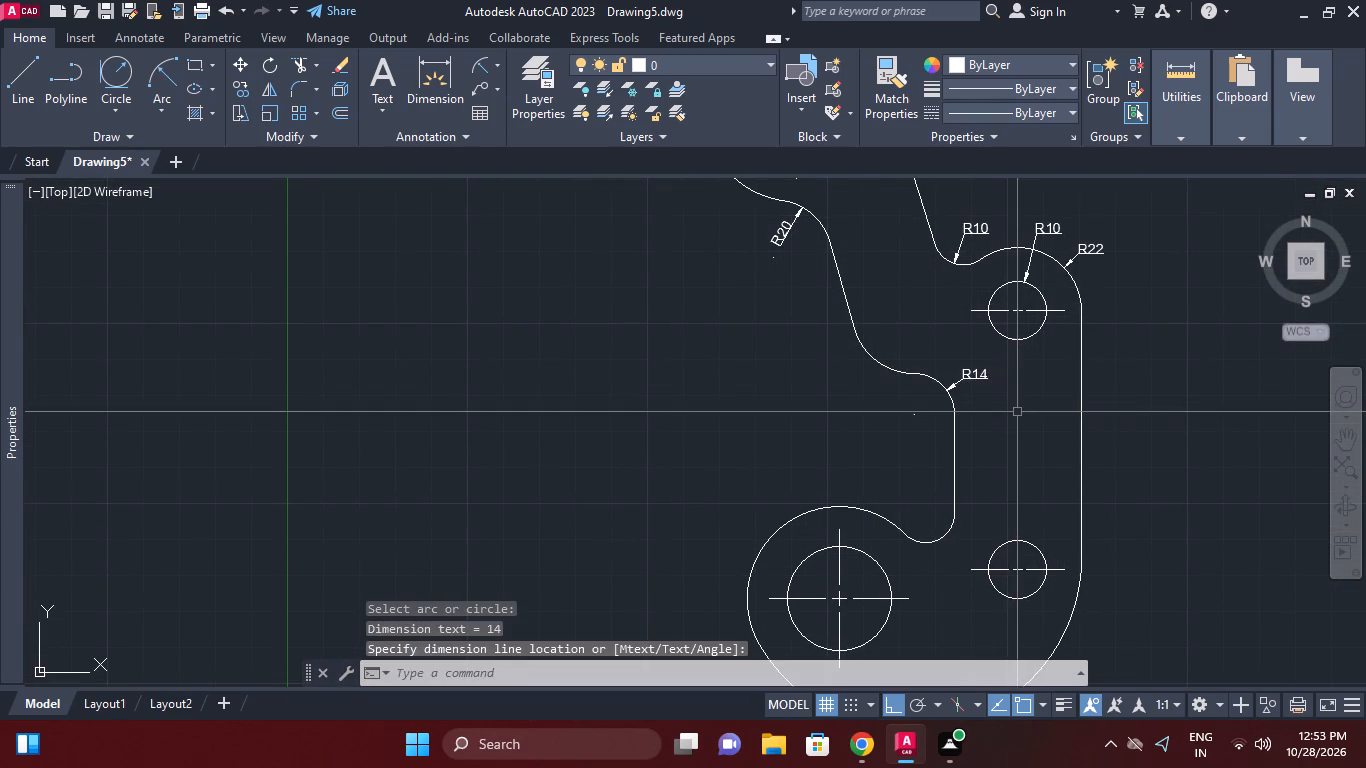
right_click(1017, 412)
left_click(1096, 25)
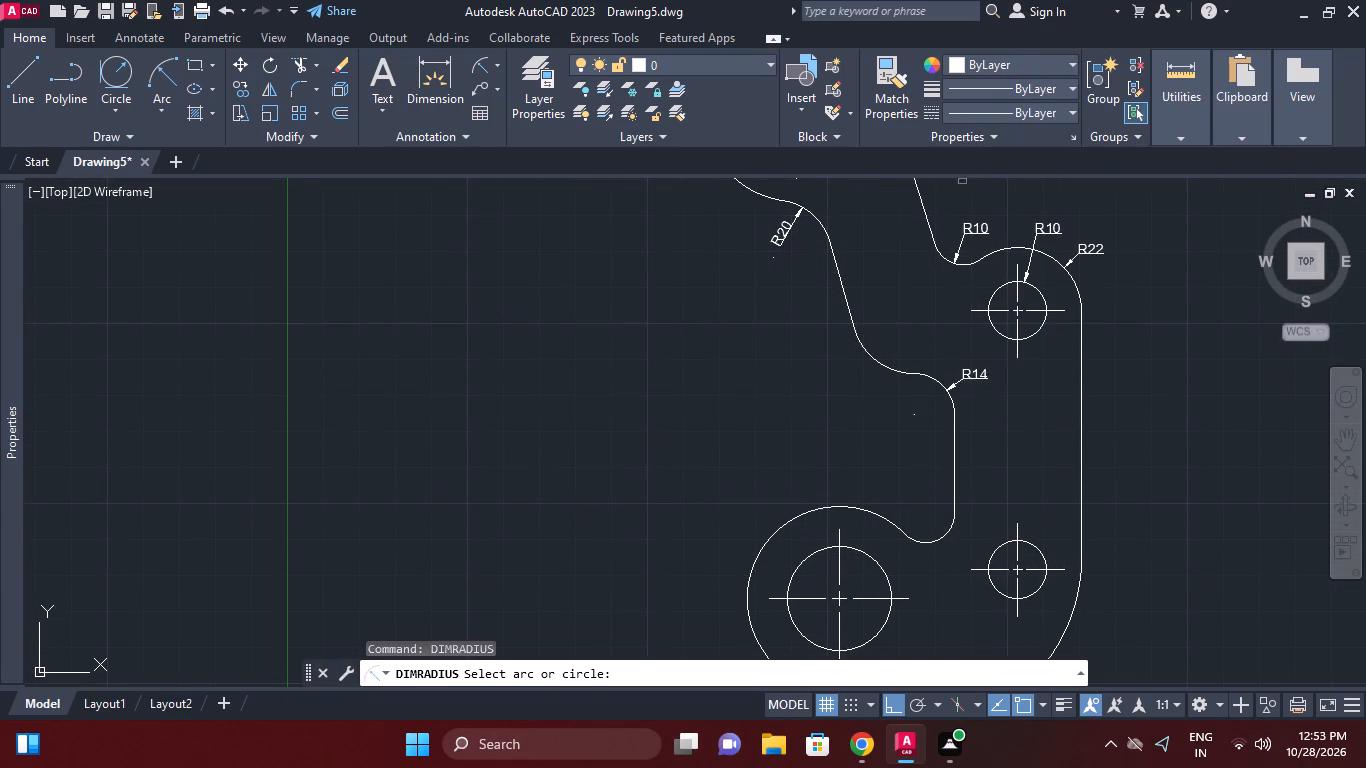
left_click(885, 364)
left_click(852, 374)
Add radius dimensions to the lower large hole circle and to the outline arc around it, placing both texts left of the part.
right_click(876, 306)
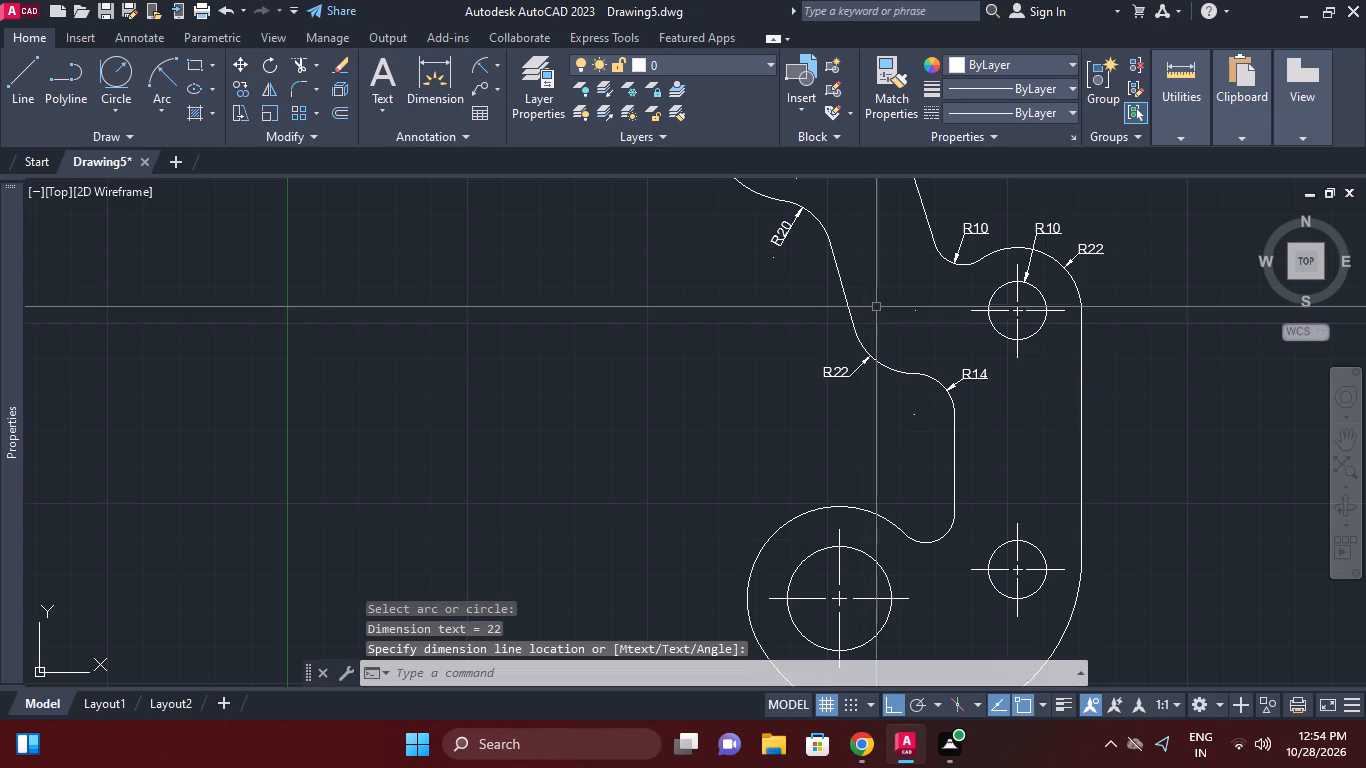
left_click(925, 317)
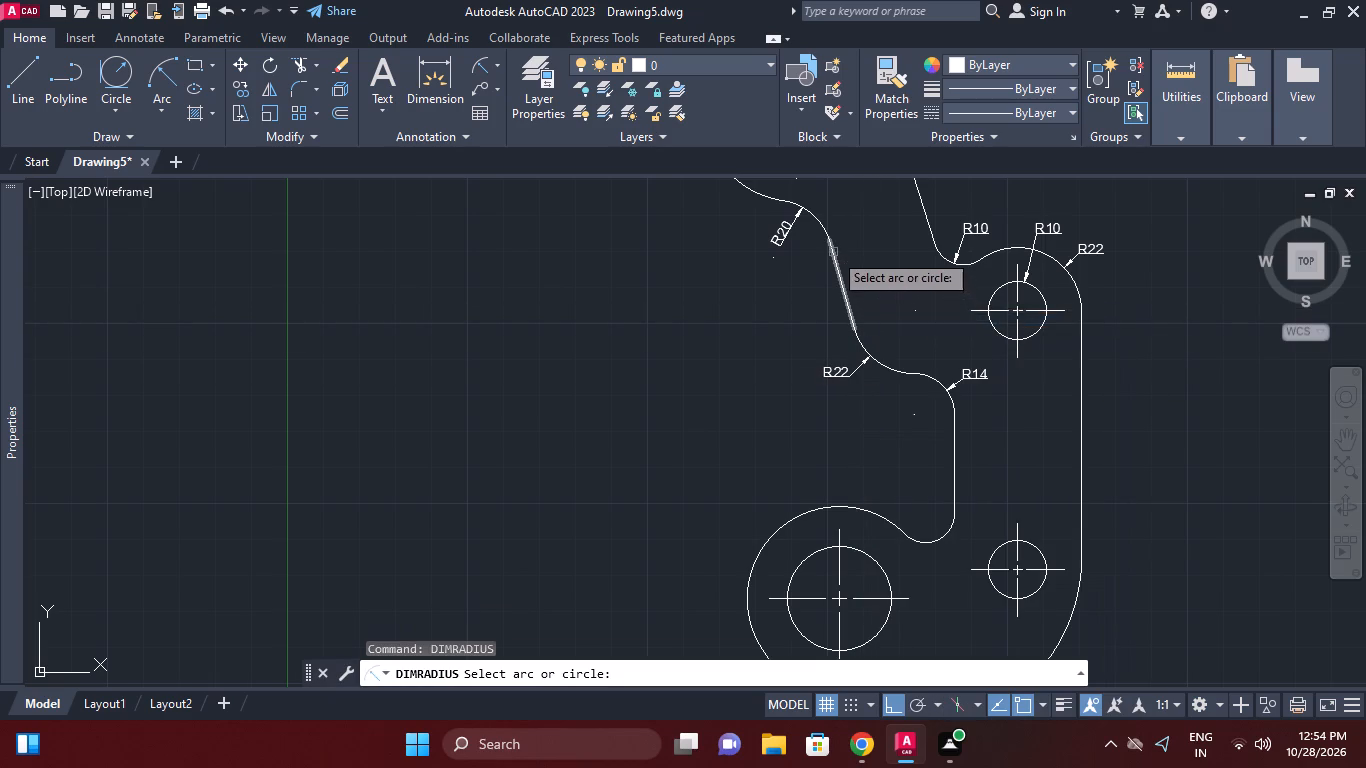
middle_click(890, 294)
middle_click_drag(872, 367, 899, 284)
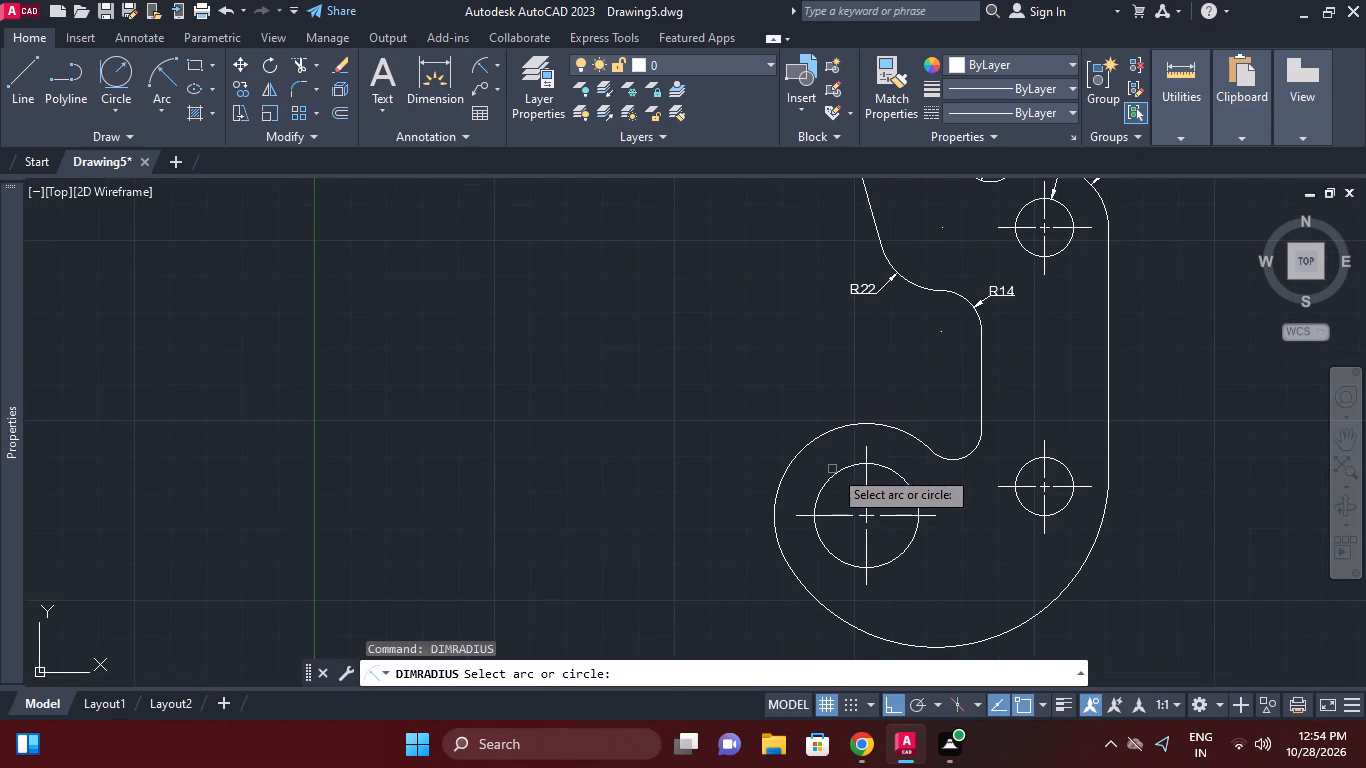
left_click(836, 477)
left_click(782, 432)
right_click(847, 447)
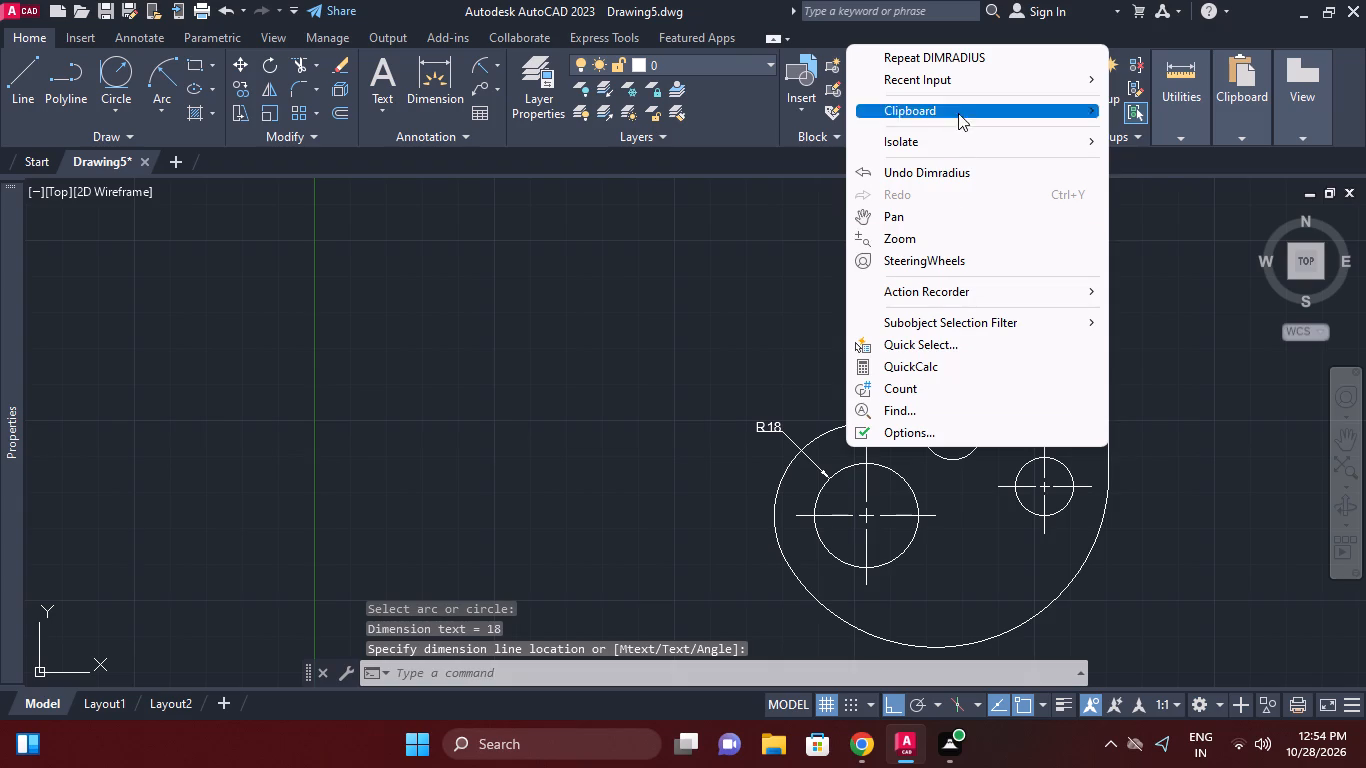
left_click(976, 64)
middle_click_drag(814, 404, 843, 362)
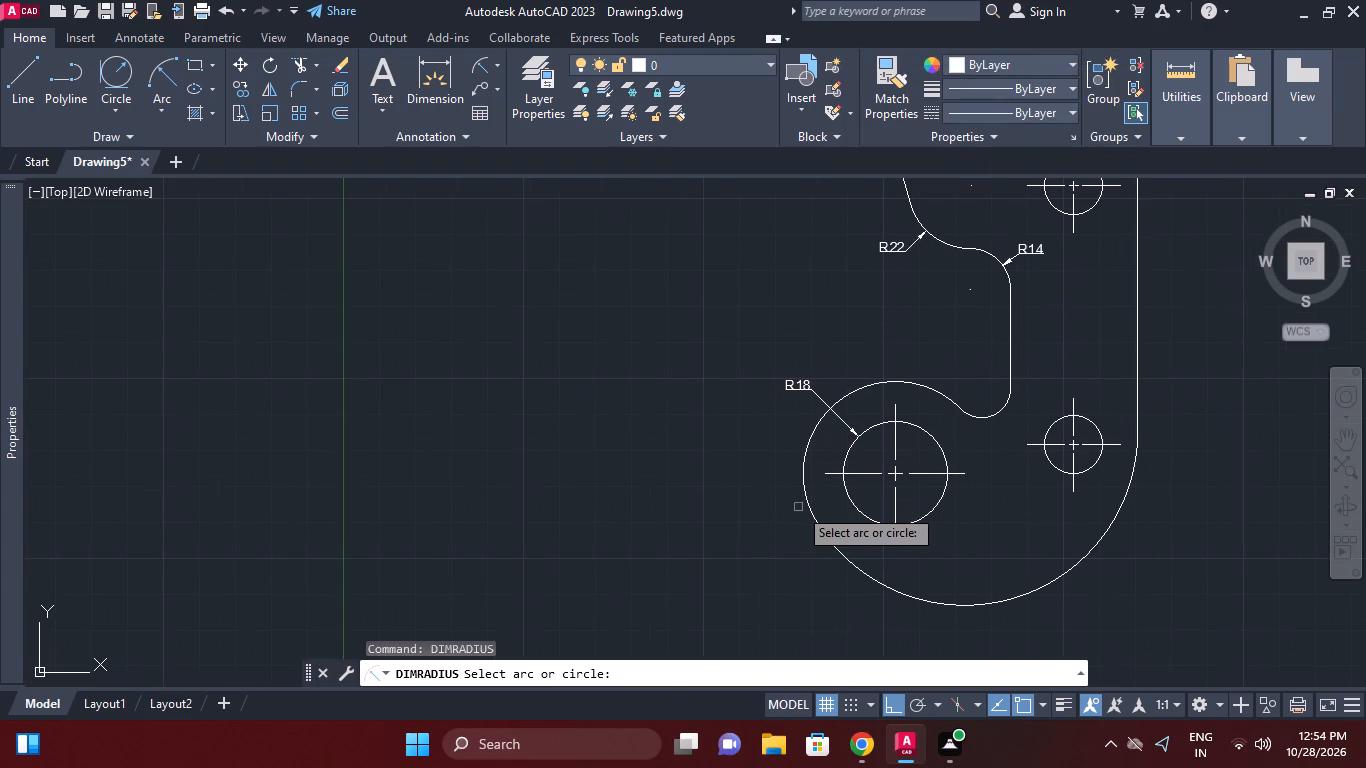
left_click(804, 499)
left_click(779, 500)
Add a radius dimension to the large outline arc at the part's bottom, placing its text just below the arc.
middle_click_drag(830, 517, 792, 447)
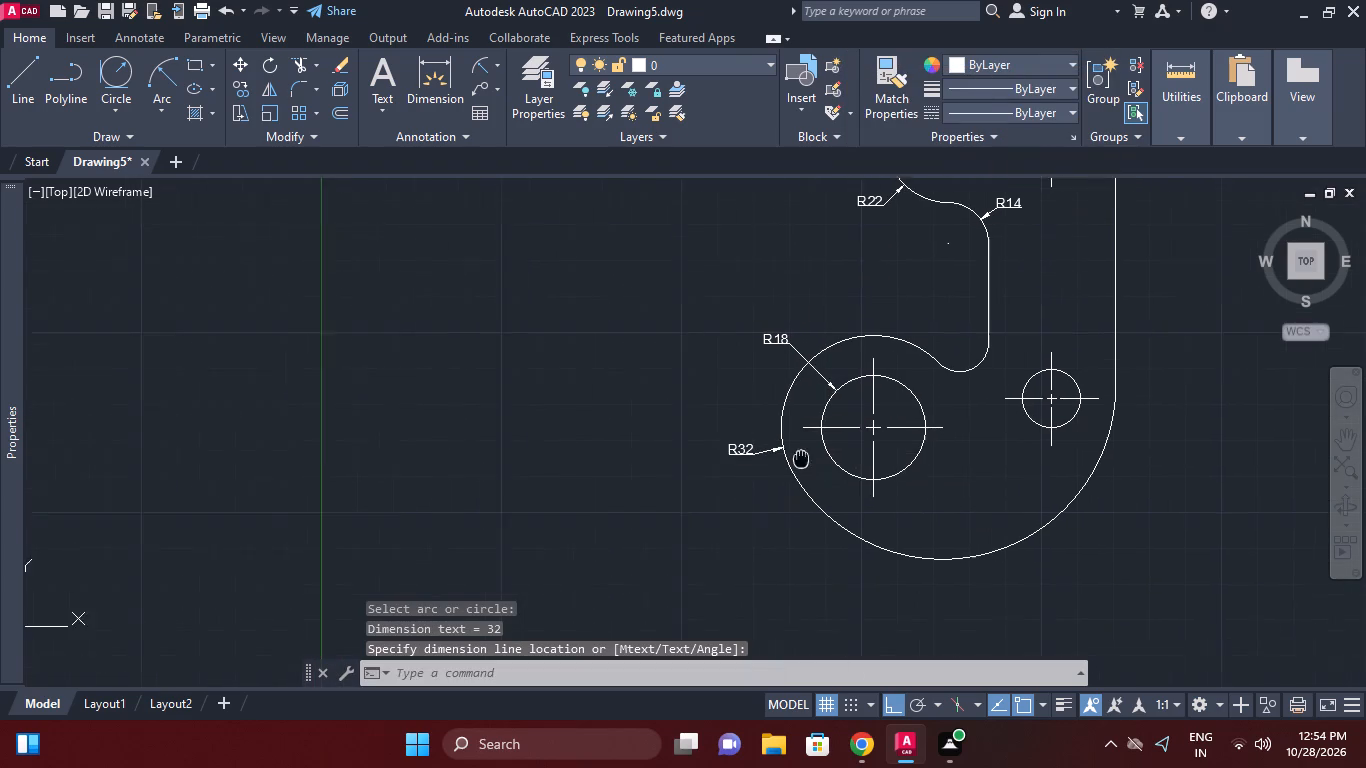
right_click(884, 450)
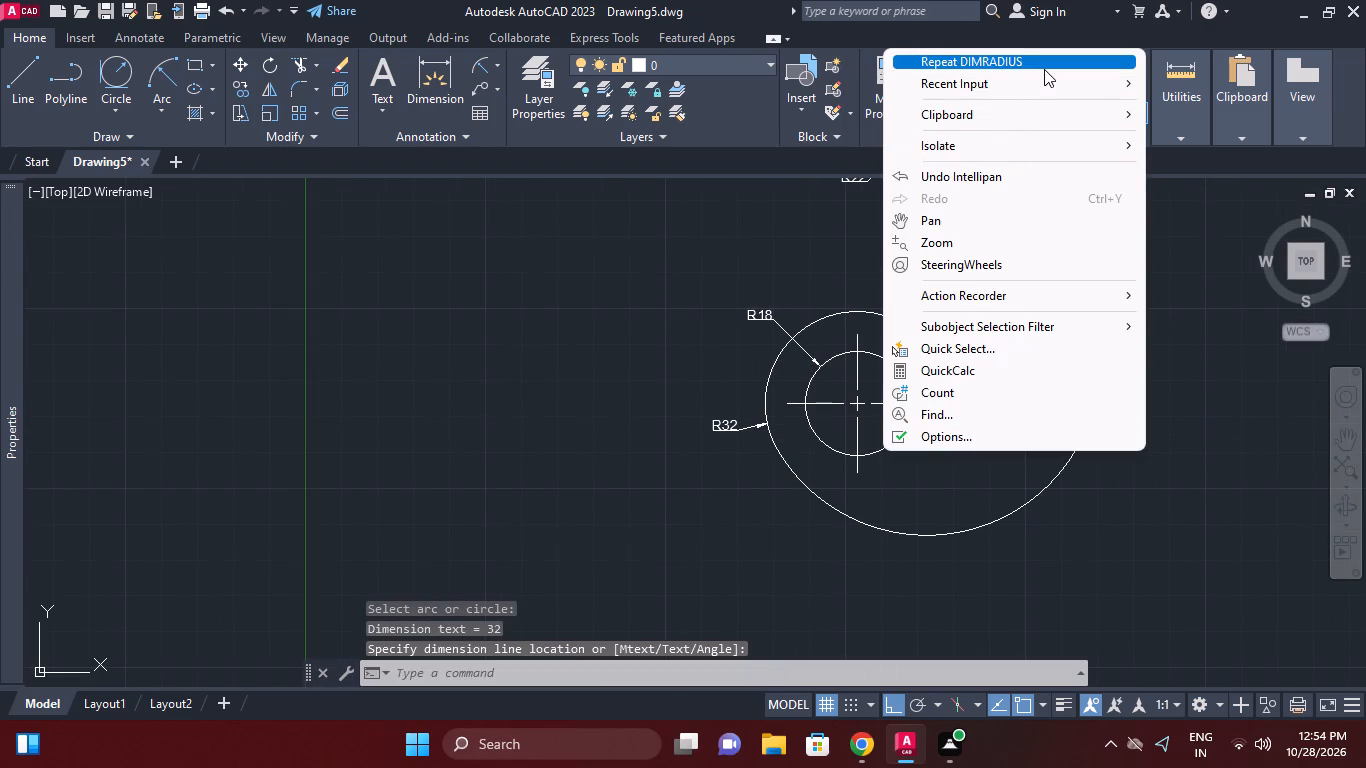
left_click(1044, 69)
left_click(932, 536)
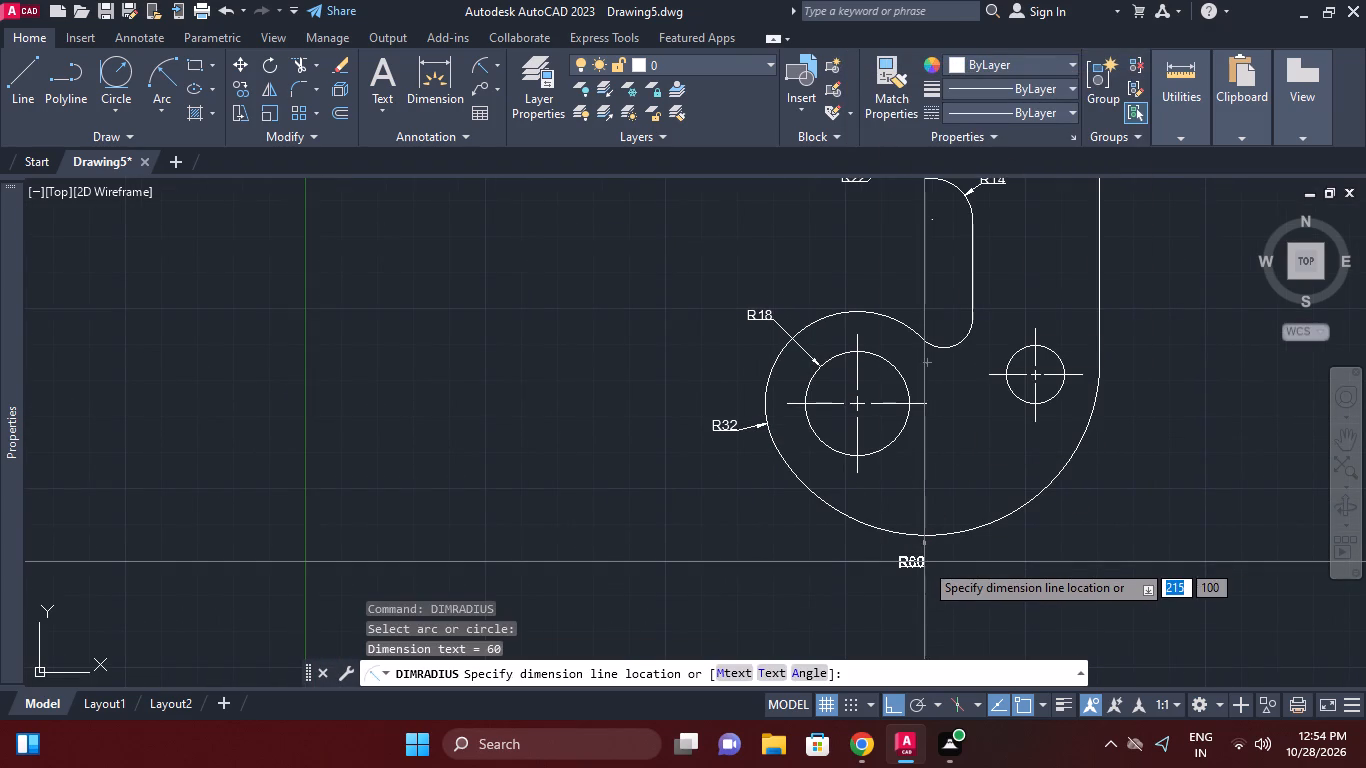
left_click(924, 562)
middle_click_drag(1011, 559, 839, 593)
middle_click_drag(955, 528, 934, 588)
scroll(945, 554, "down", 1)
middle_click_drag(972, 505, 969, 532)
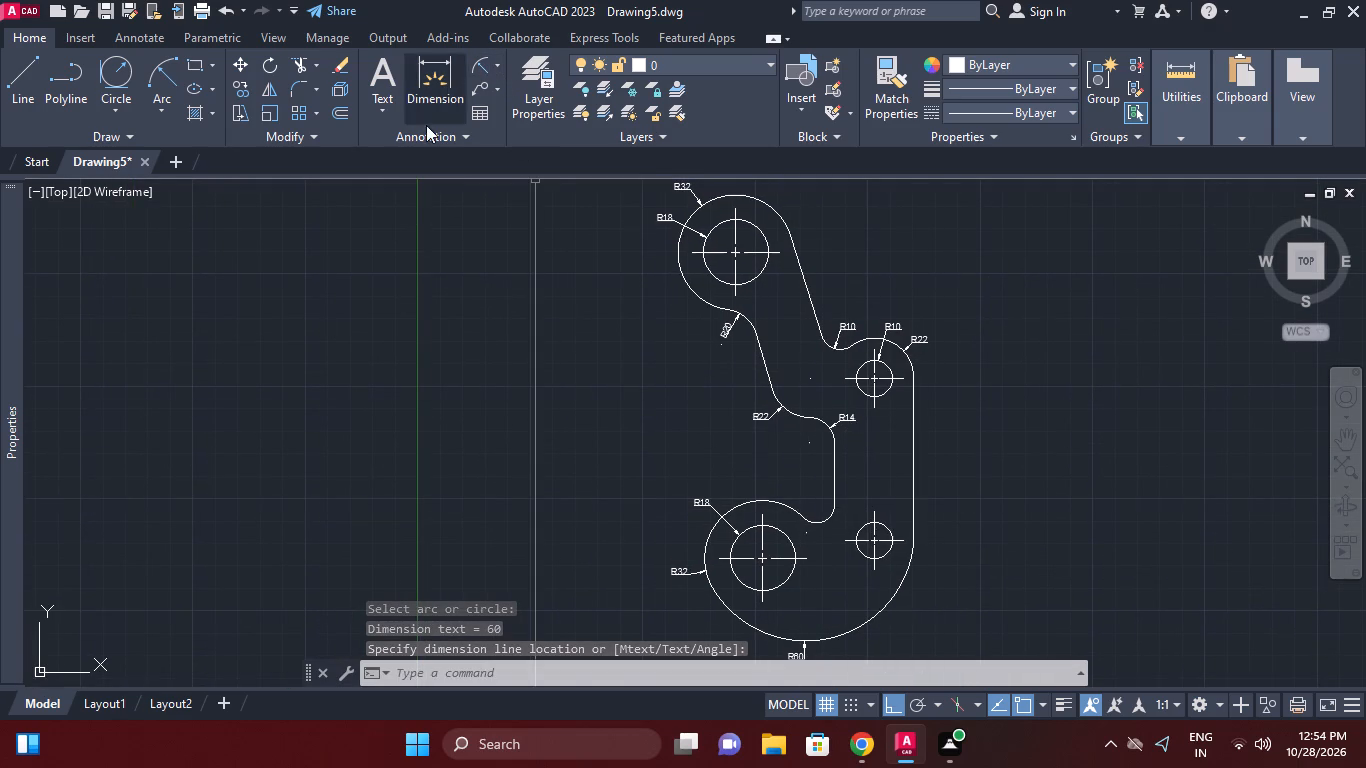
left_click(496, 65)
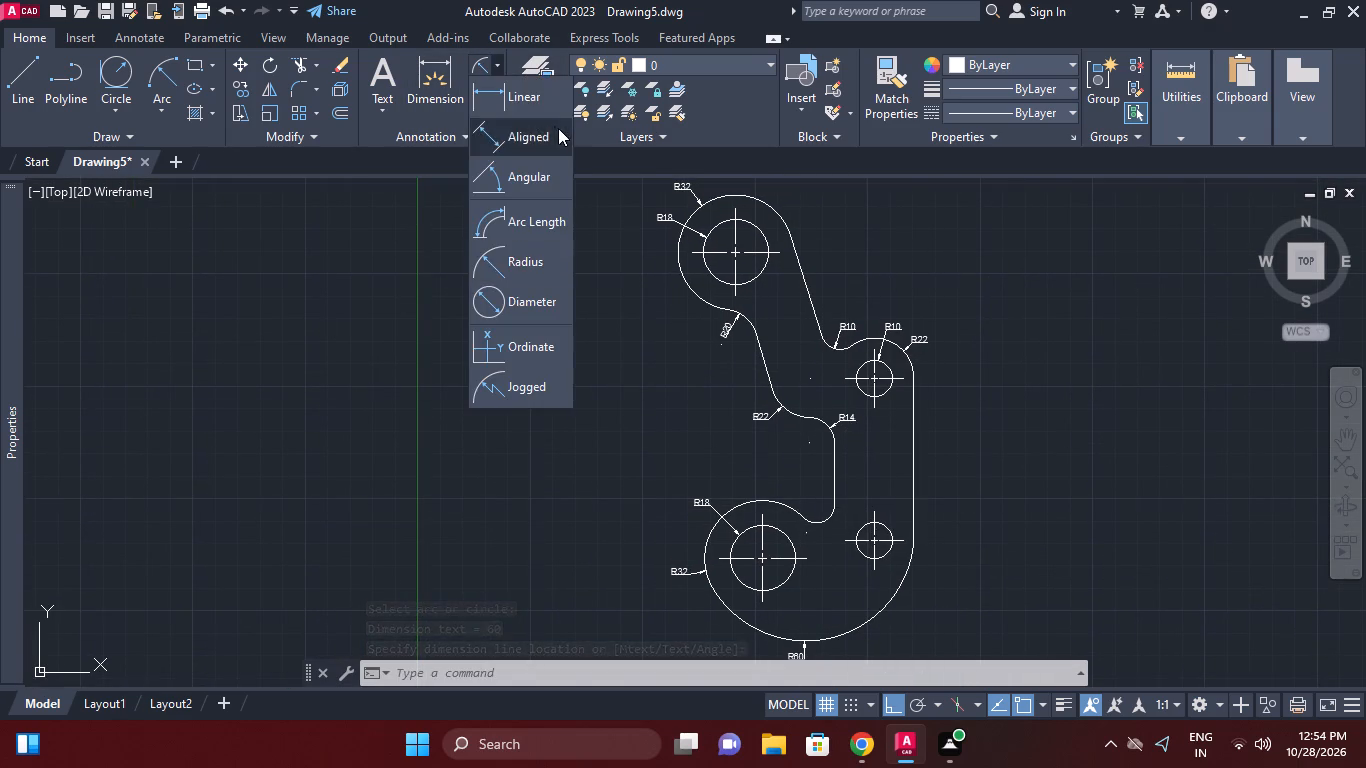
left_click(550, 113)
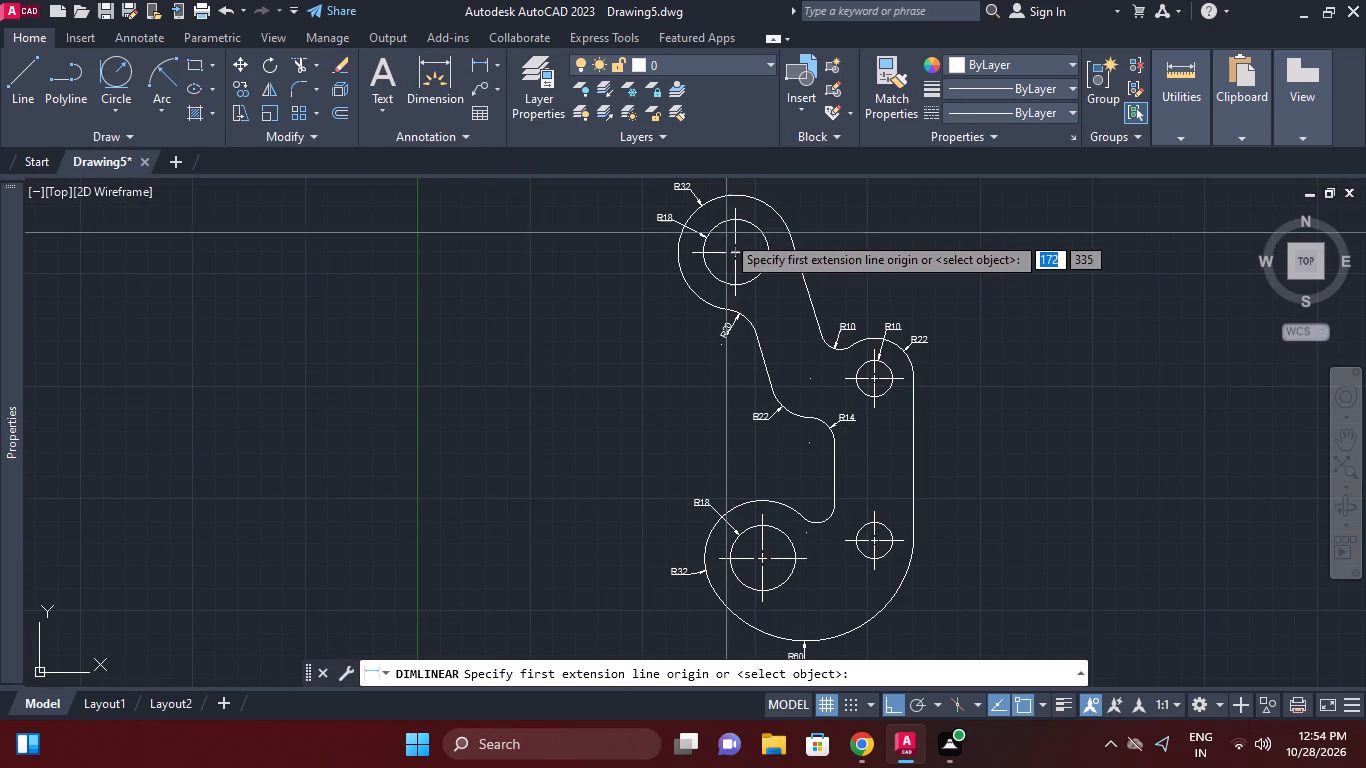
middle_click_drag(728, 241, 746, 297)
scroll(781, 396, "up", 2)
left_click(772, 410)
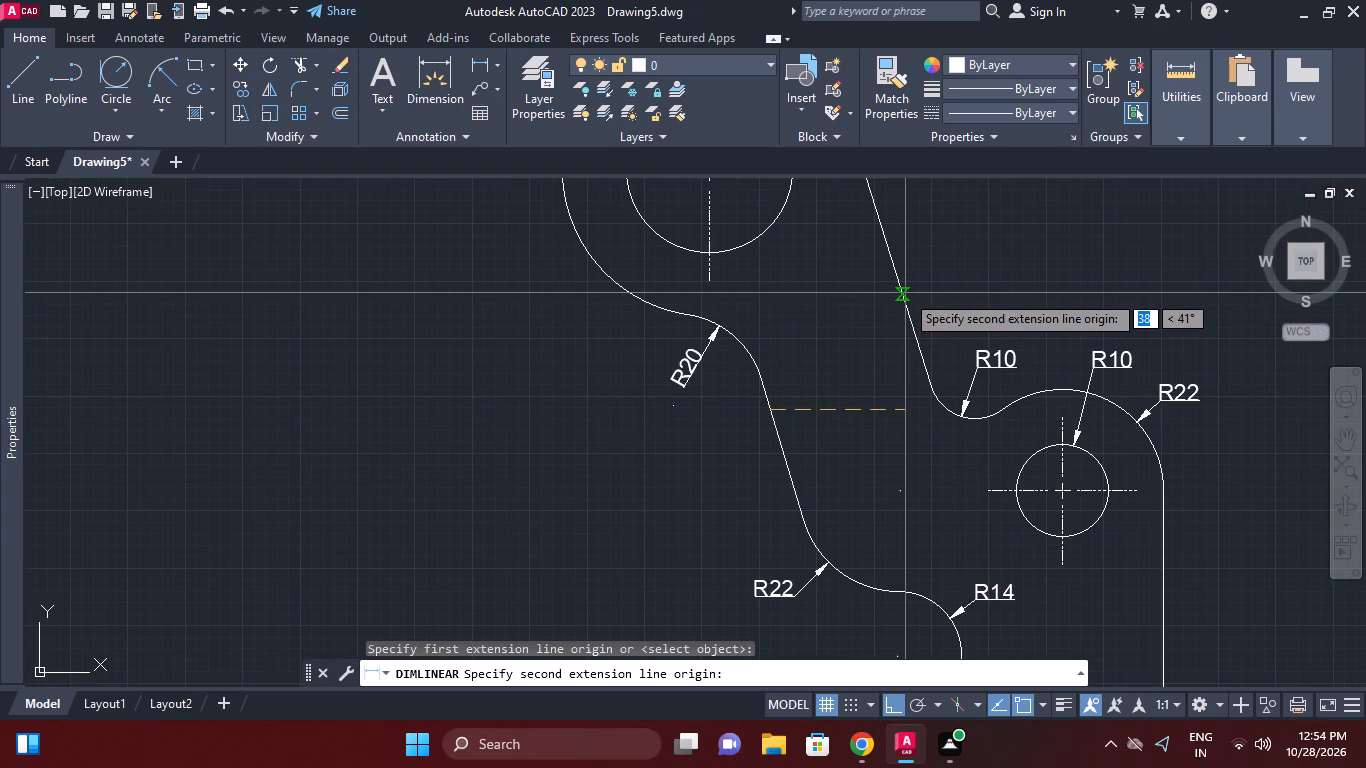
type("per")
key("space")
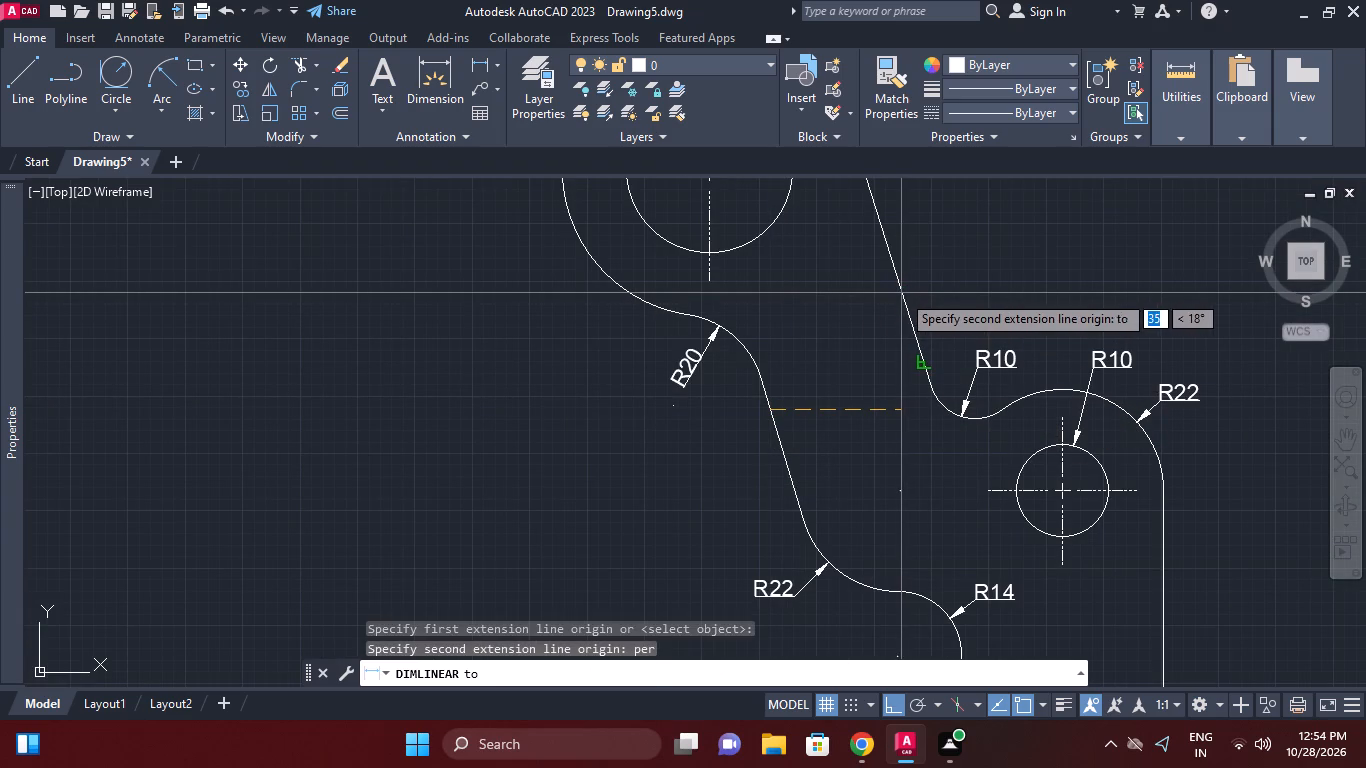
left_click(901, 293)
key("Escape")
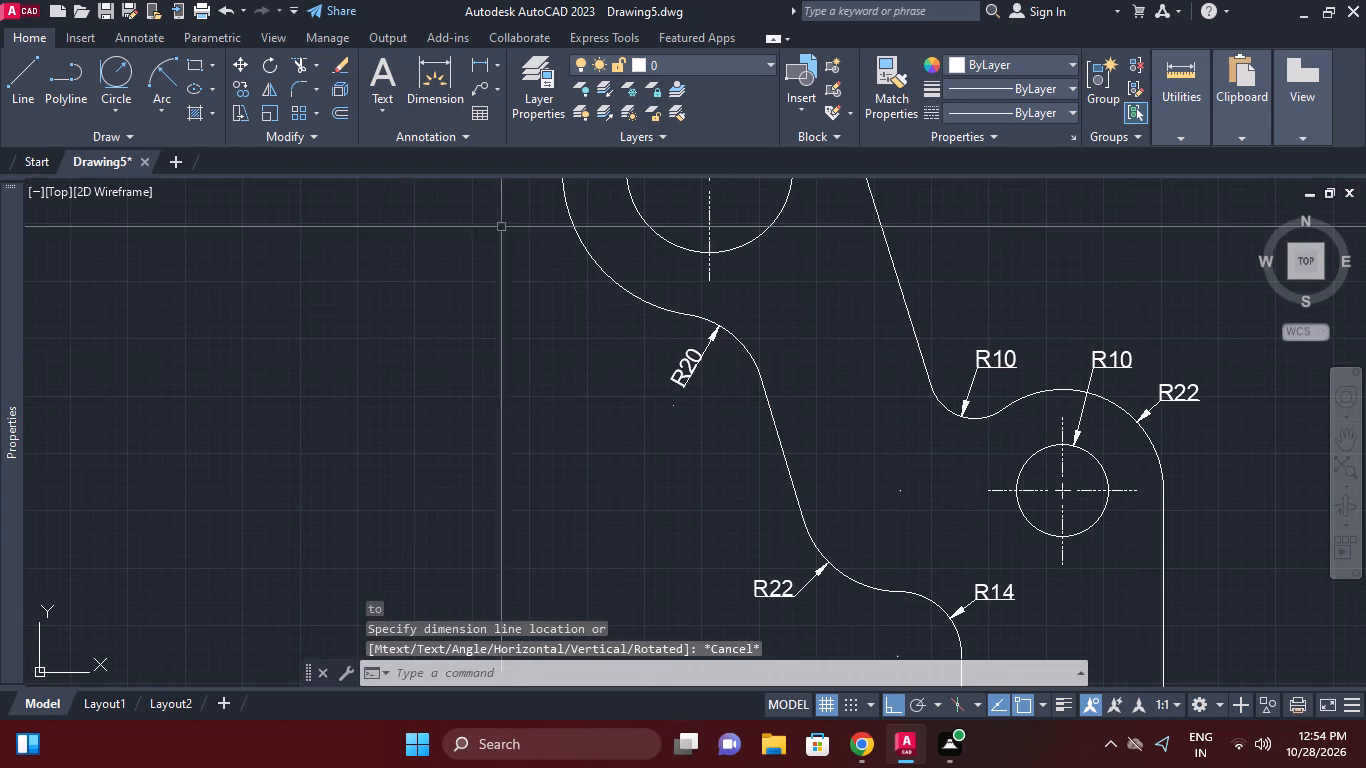
Add an aligned dimension from the left slanted line perpendicular to the right slanted line, placed across the neck between them.
left_click(503, 68)
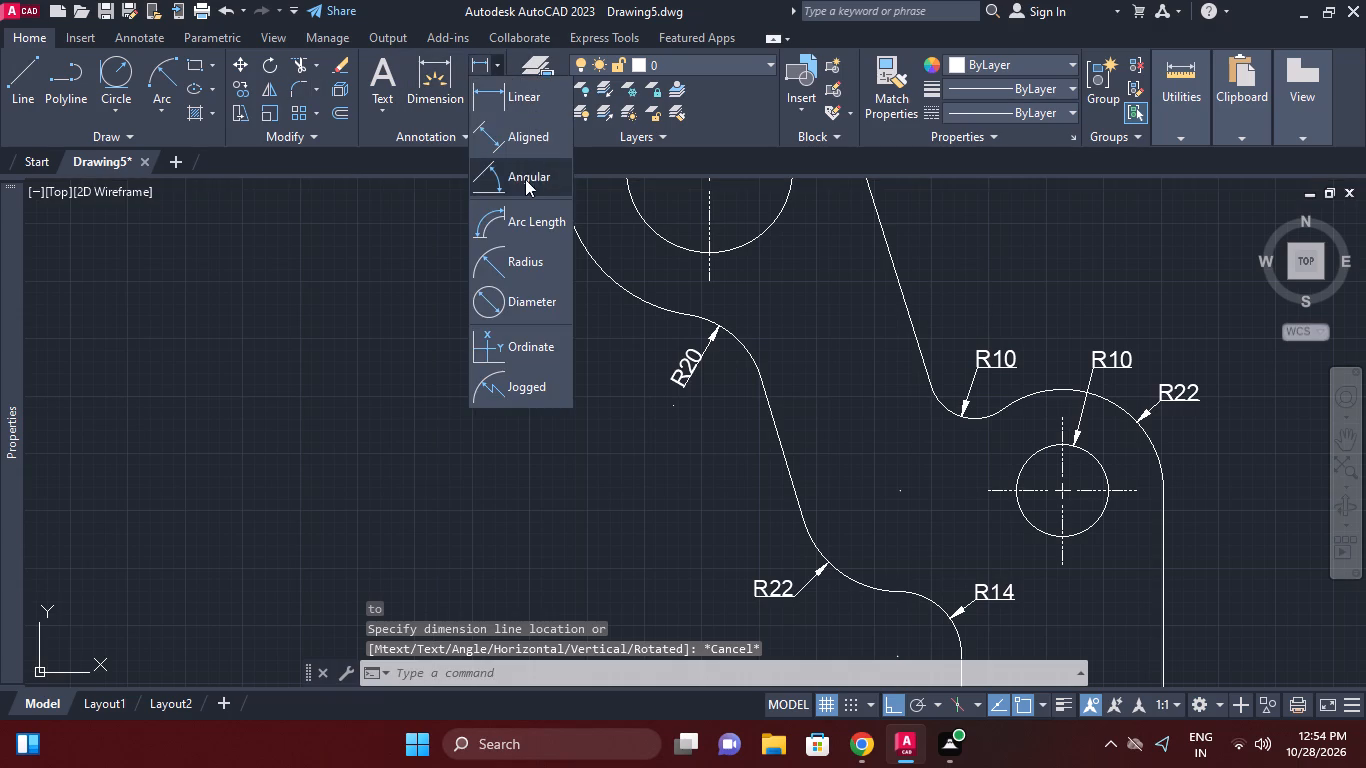
left_click(533, 142)
left_click(766, 400)
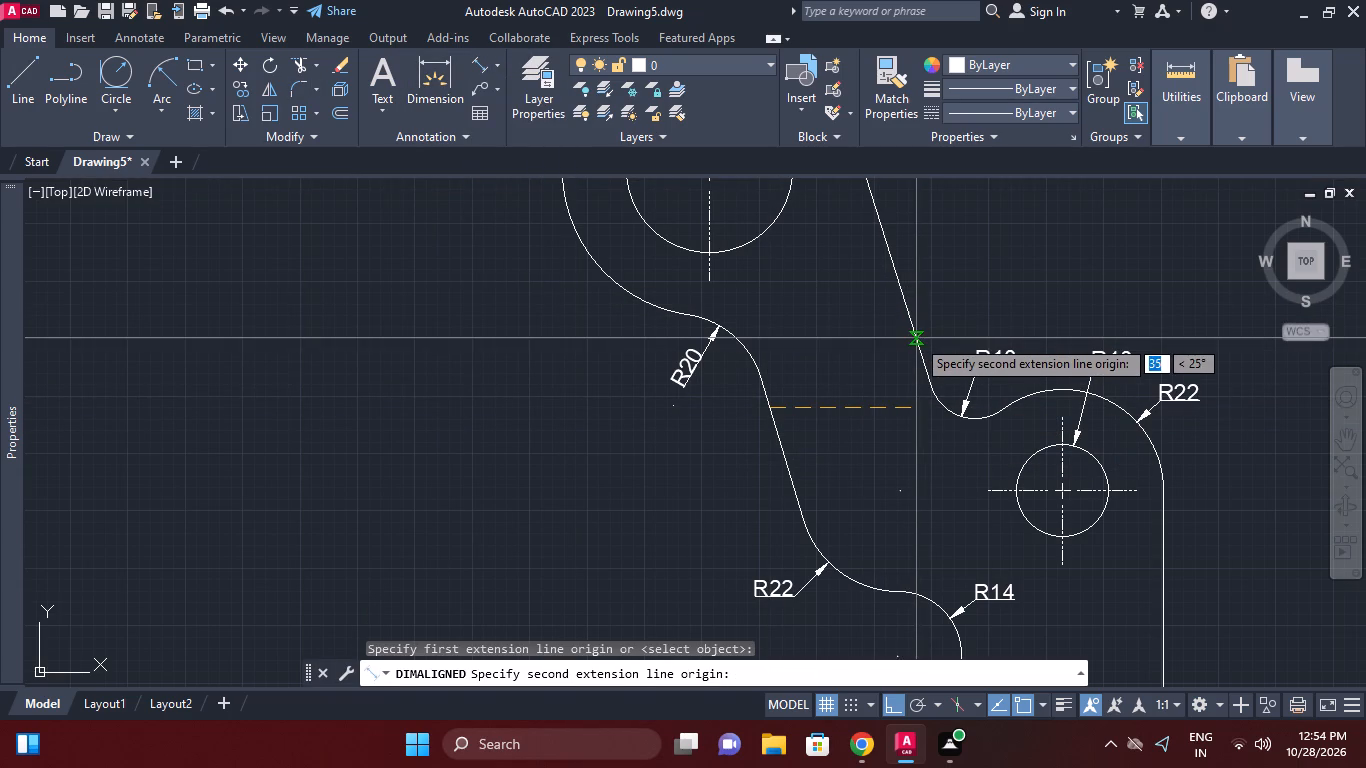
type("pe")
key("r")
key("space")
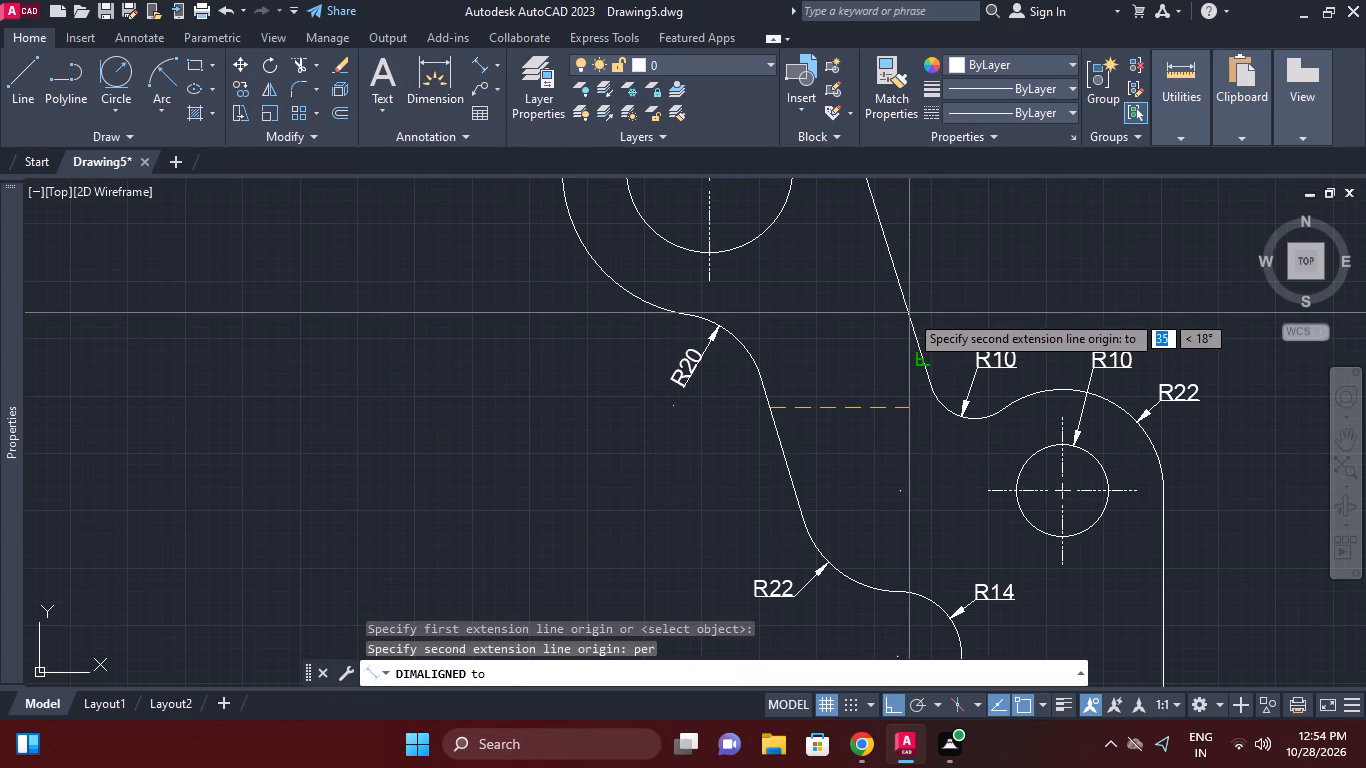
left_click(909, 314)
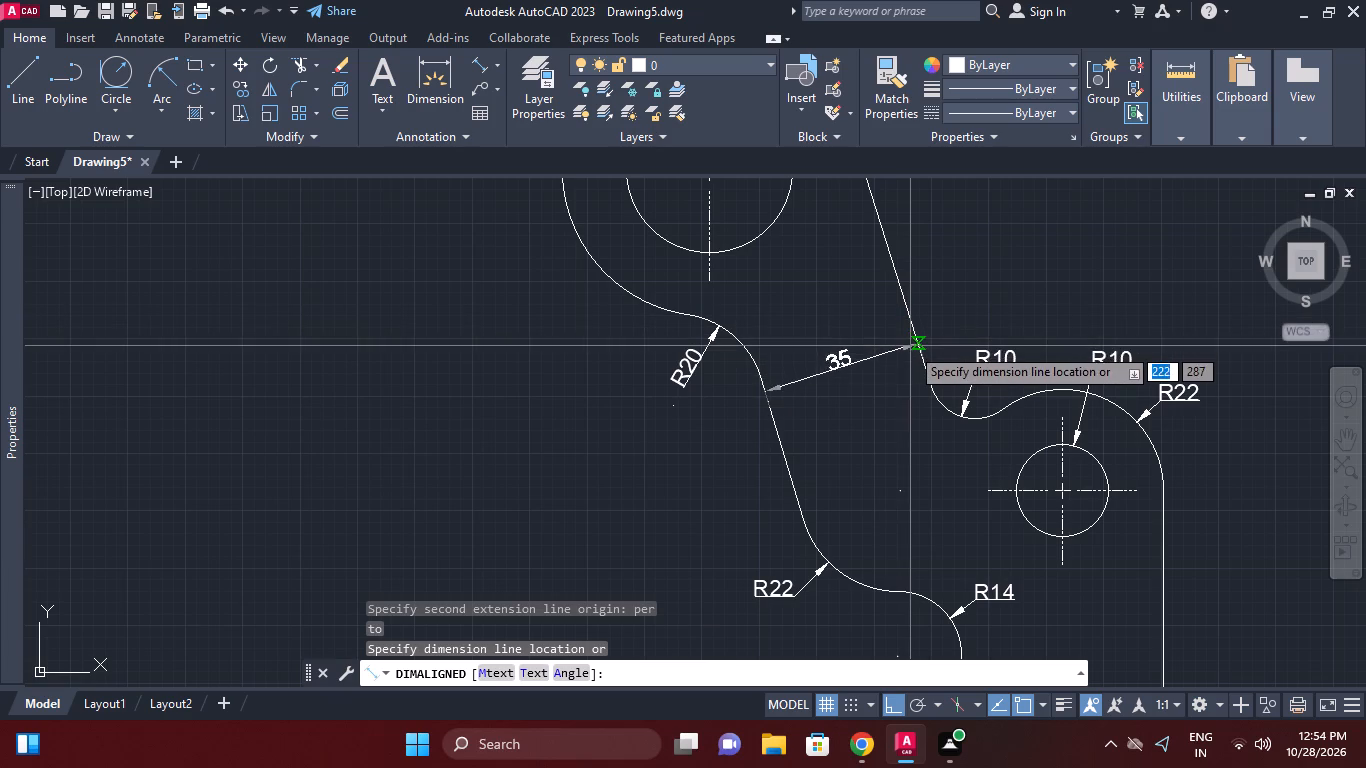
left_click(910, 343)
left_click(884, 357)
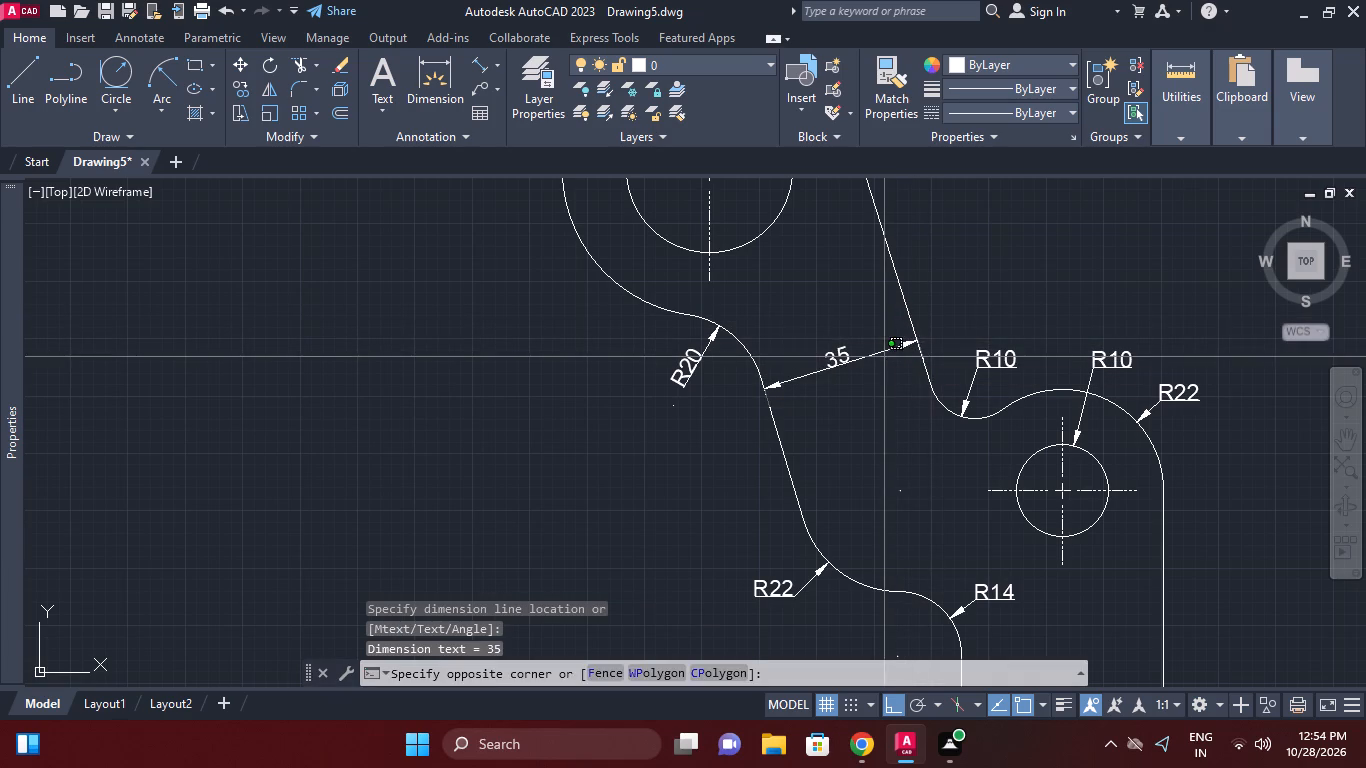
left_click(876, 338)
middle_click(870, 342)
scroll(870, 342, "down", 1)
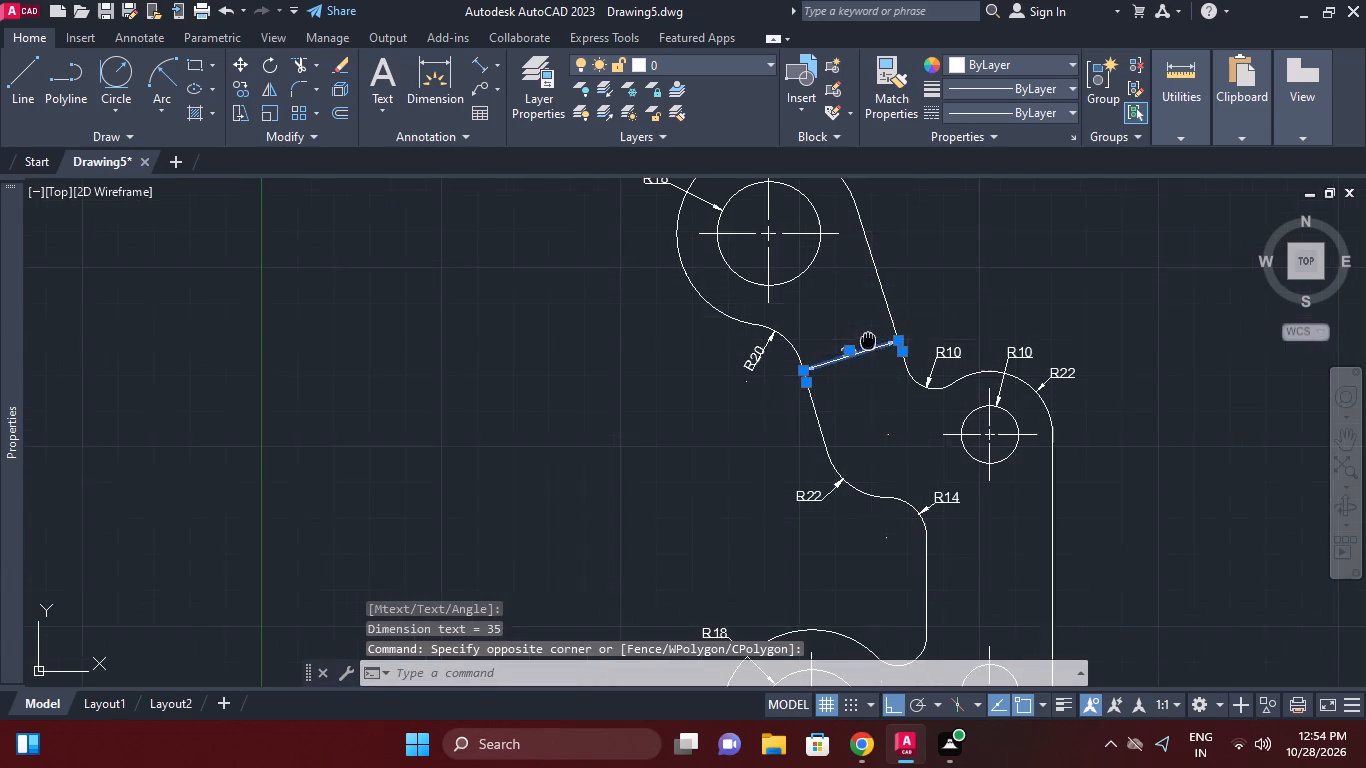
key("Escape")
middle_click(843, 294)
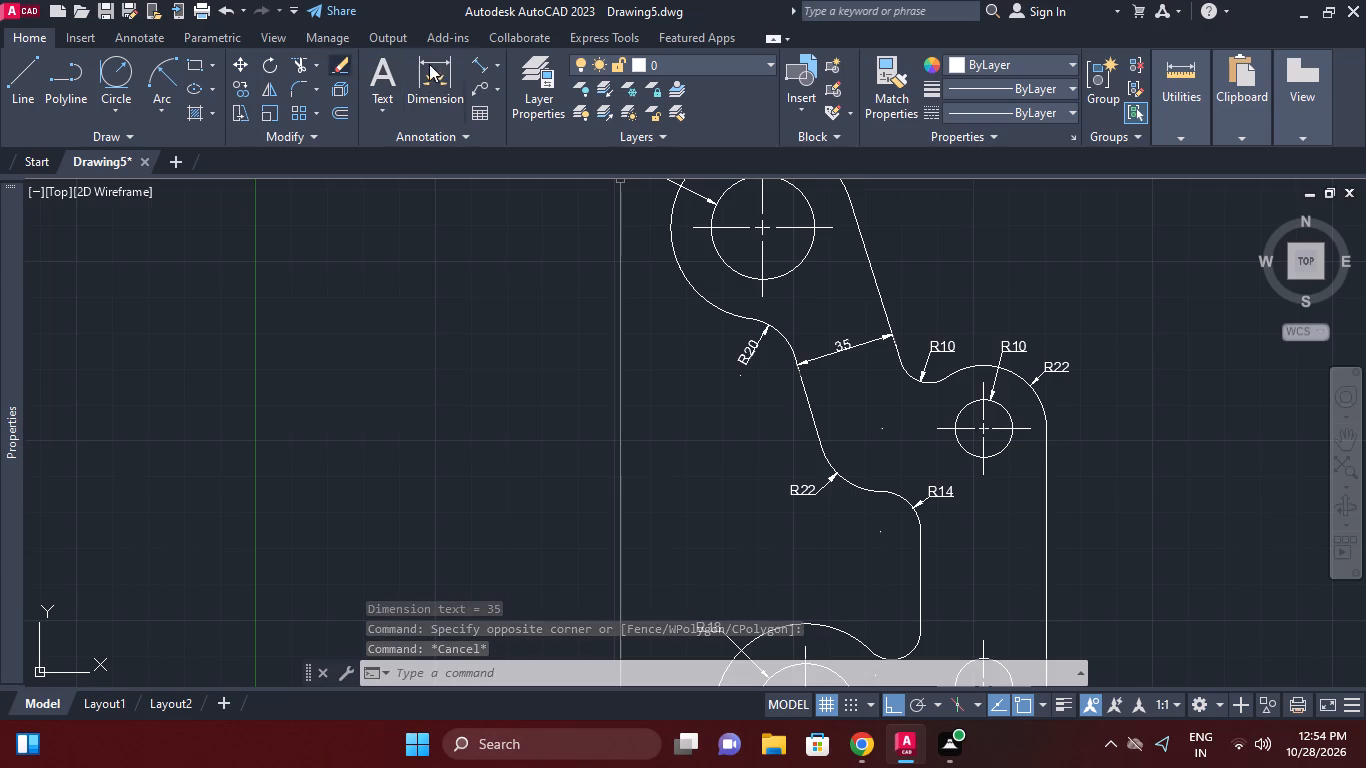
Add a vertical linear dimension between the centre marks of the upper large hole and upper small hole, placed left of the part.
left_click(499, 61)
left_click(512, 96)
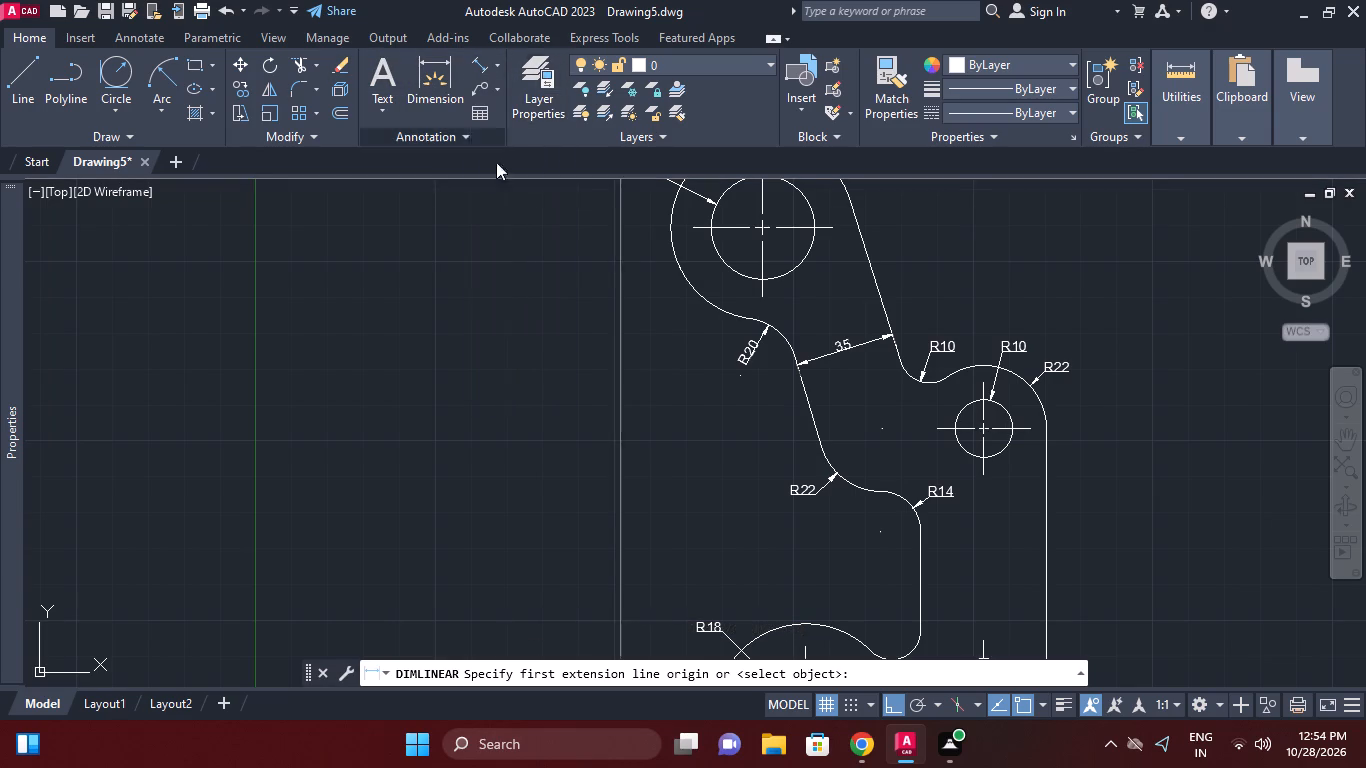
middle_click(601, 289)
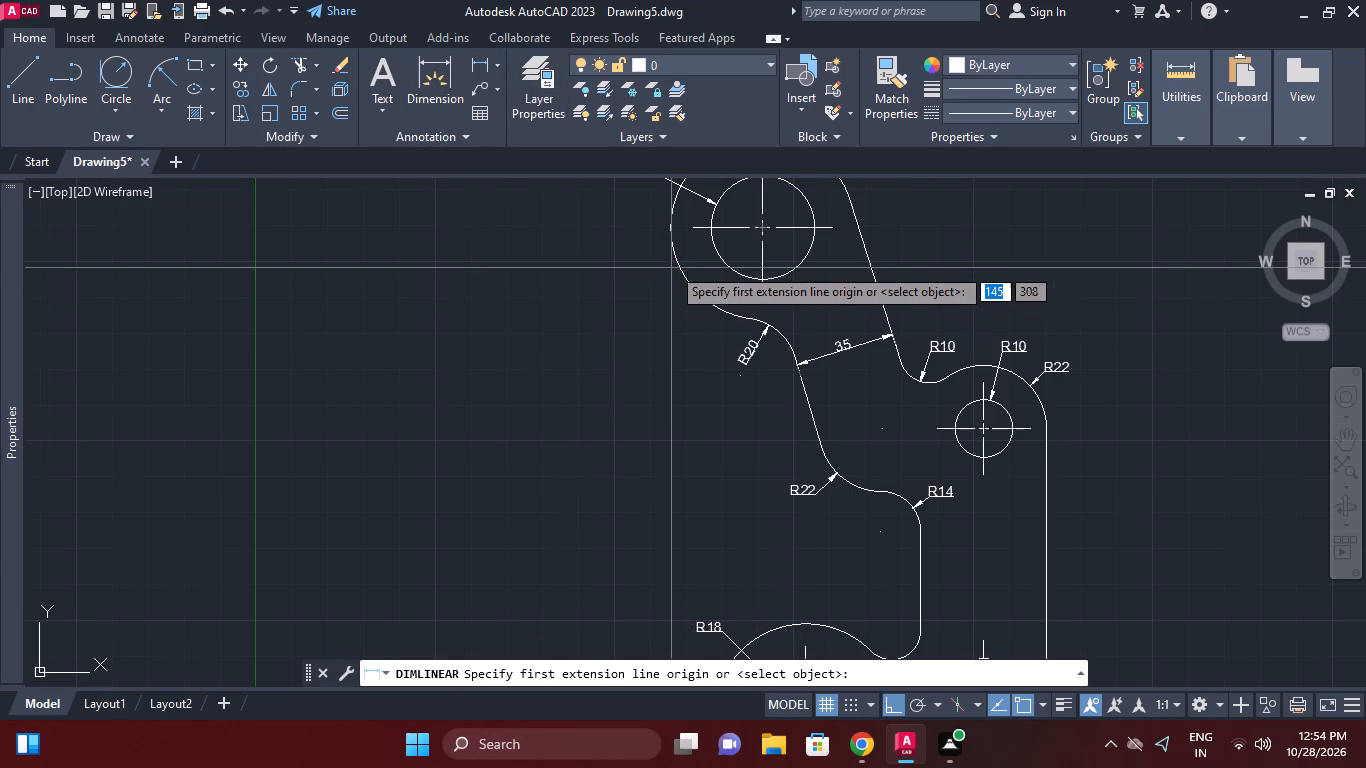
left_click(689, 231)
left_click(937, 426)
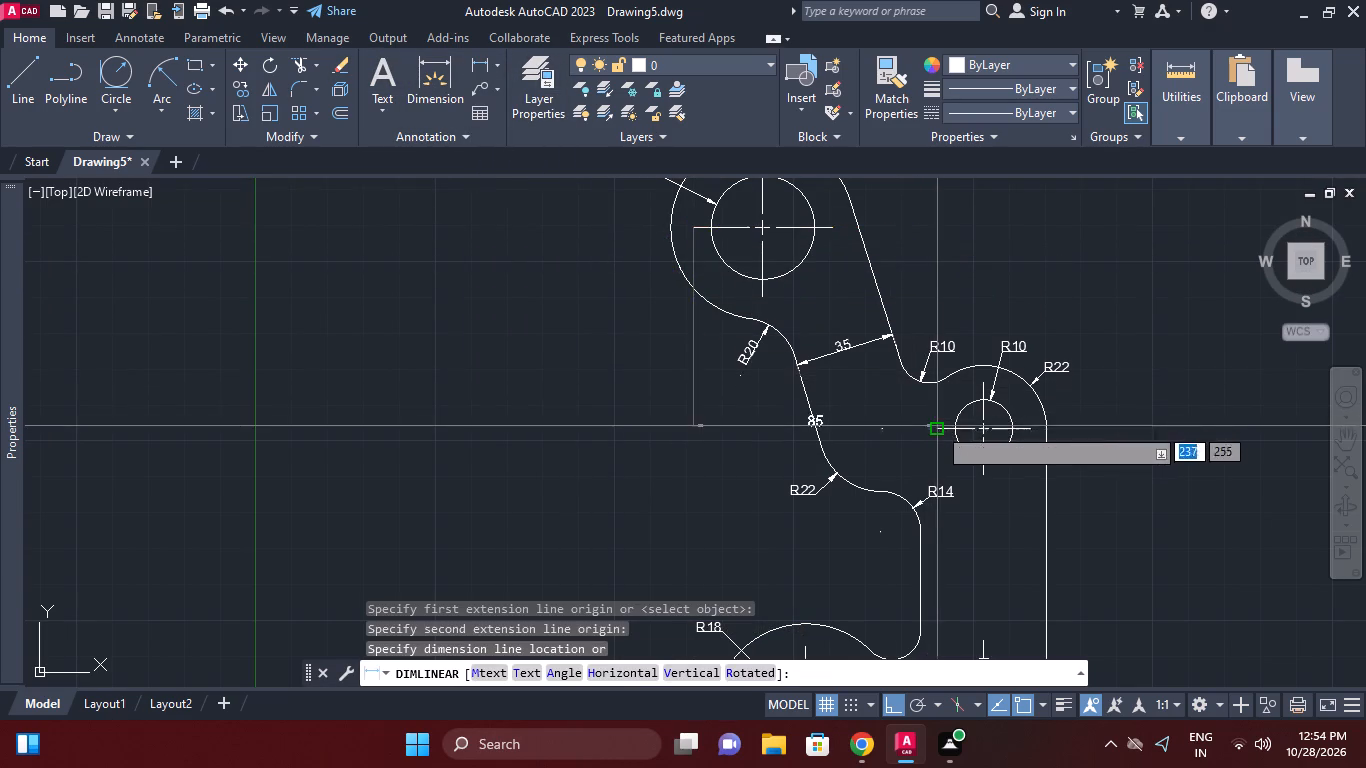
left_click(568, 389)
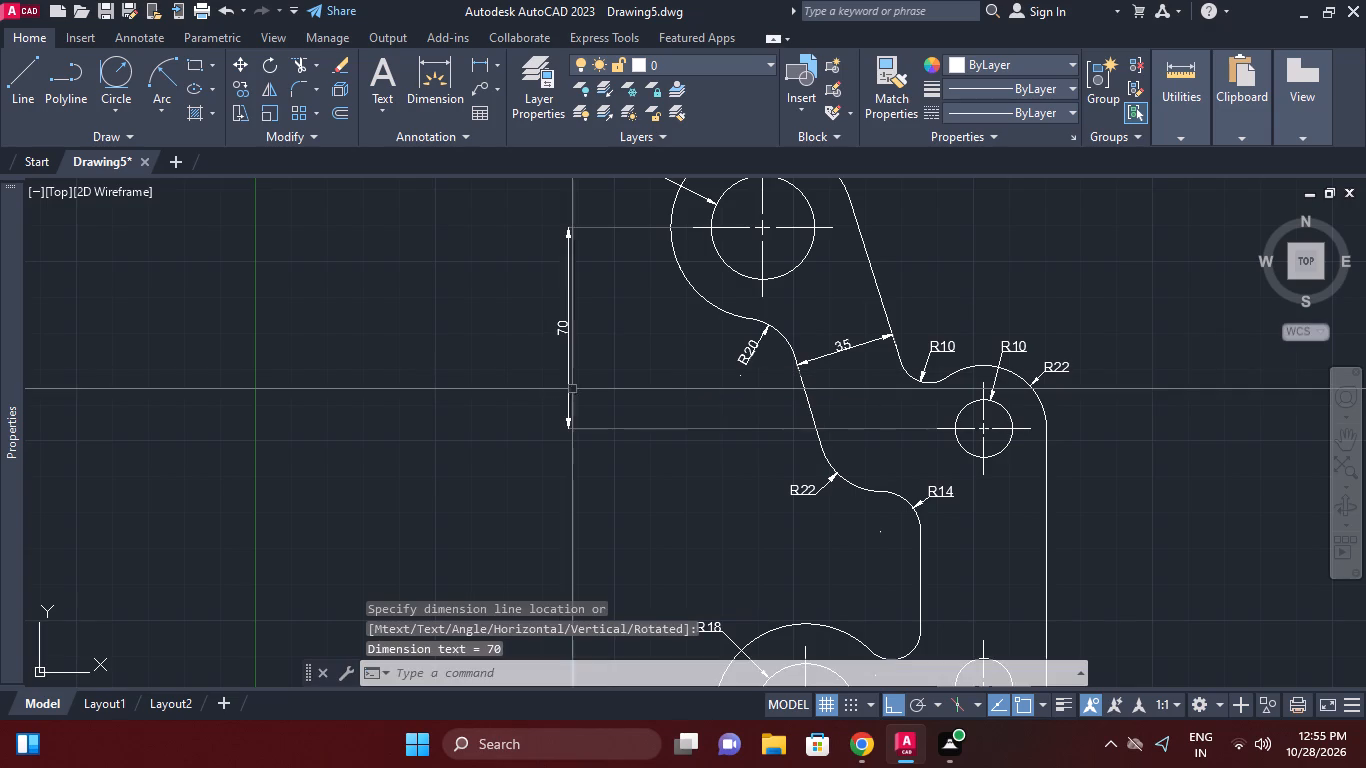
Add a vertical linear dimension between the upper small hole's and lower large hole's centre marks, in line with the existing vertical dimension.
middle_click(743, 359)
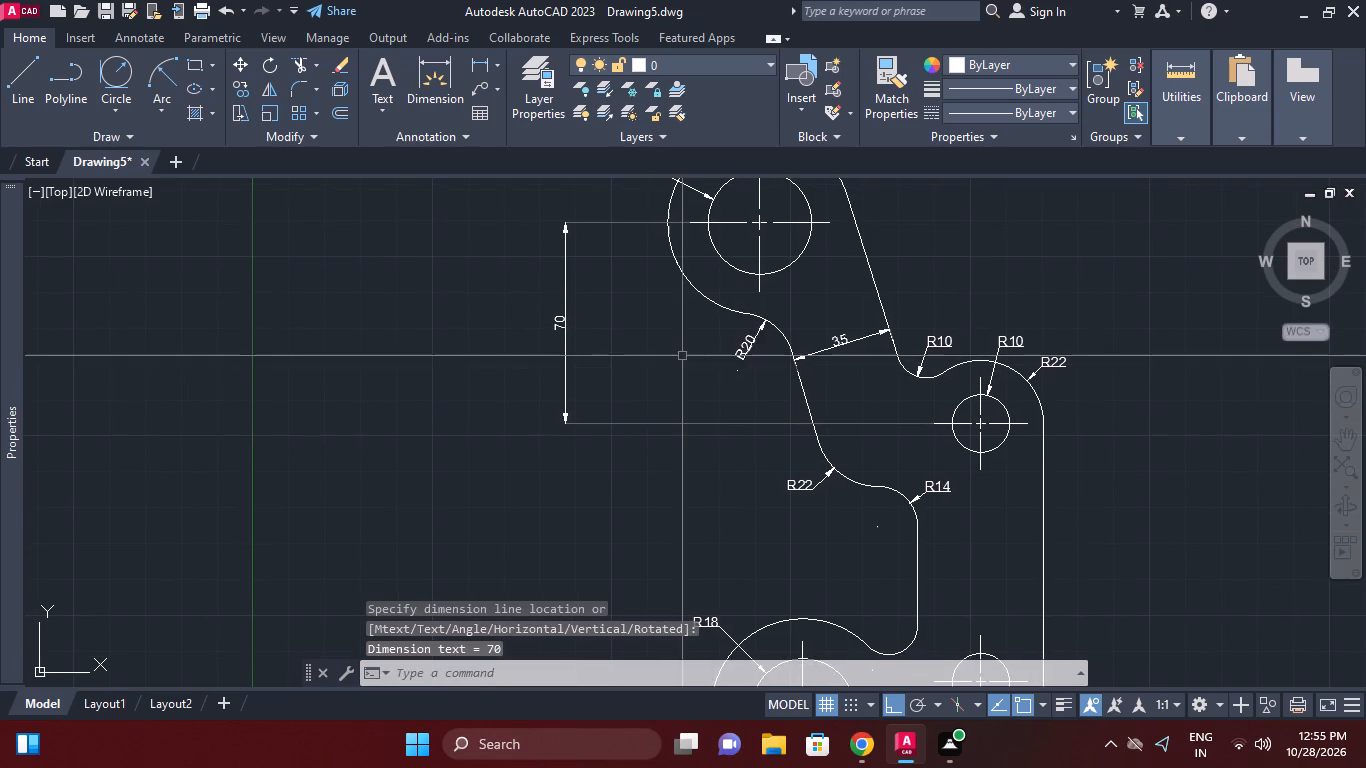
right_click(680, 356)
left_click(728, 331)
middle_click_drag(641, 398, 681, 348)
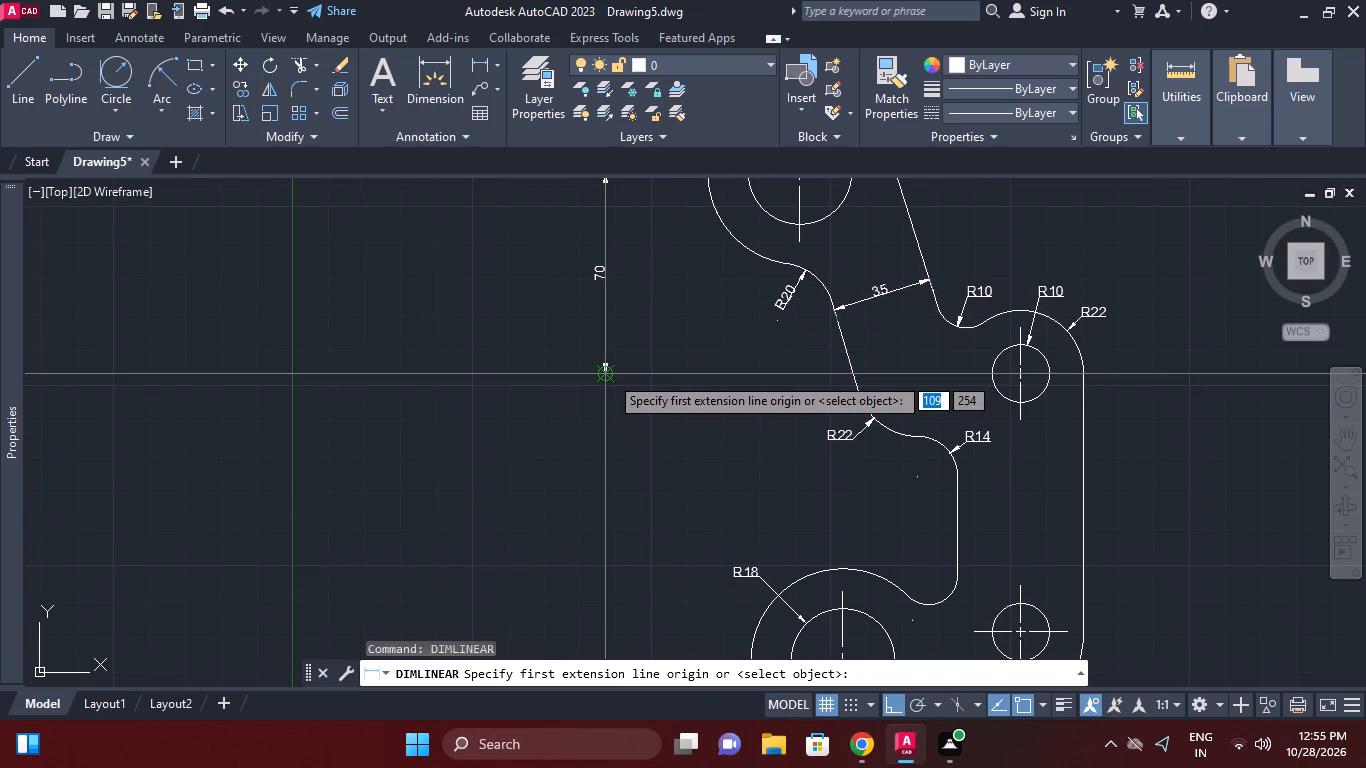
left_click(979, 373)
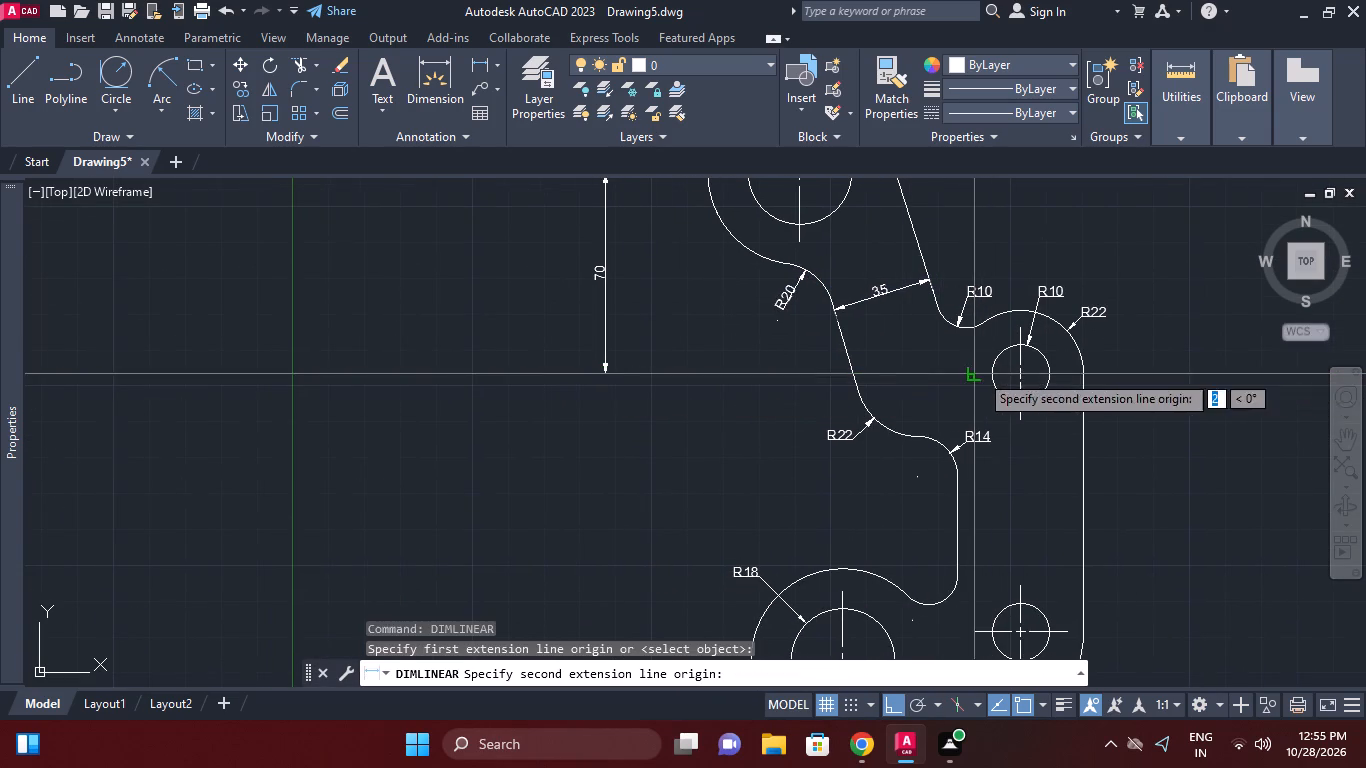
middle_click_drag(903, 421, 917, 319)
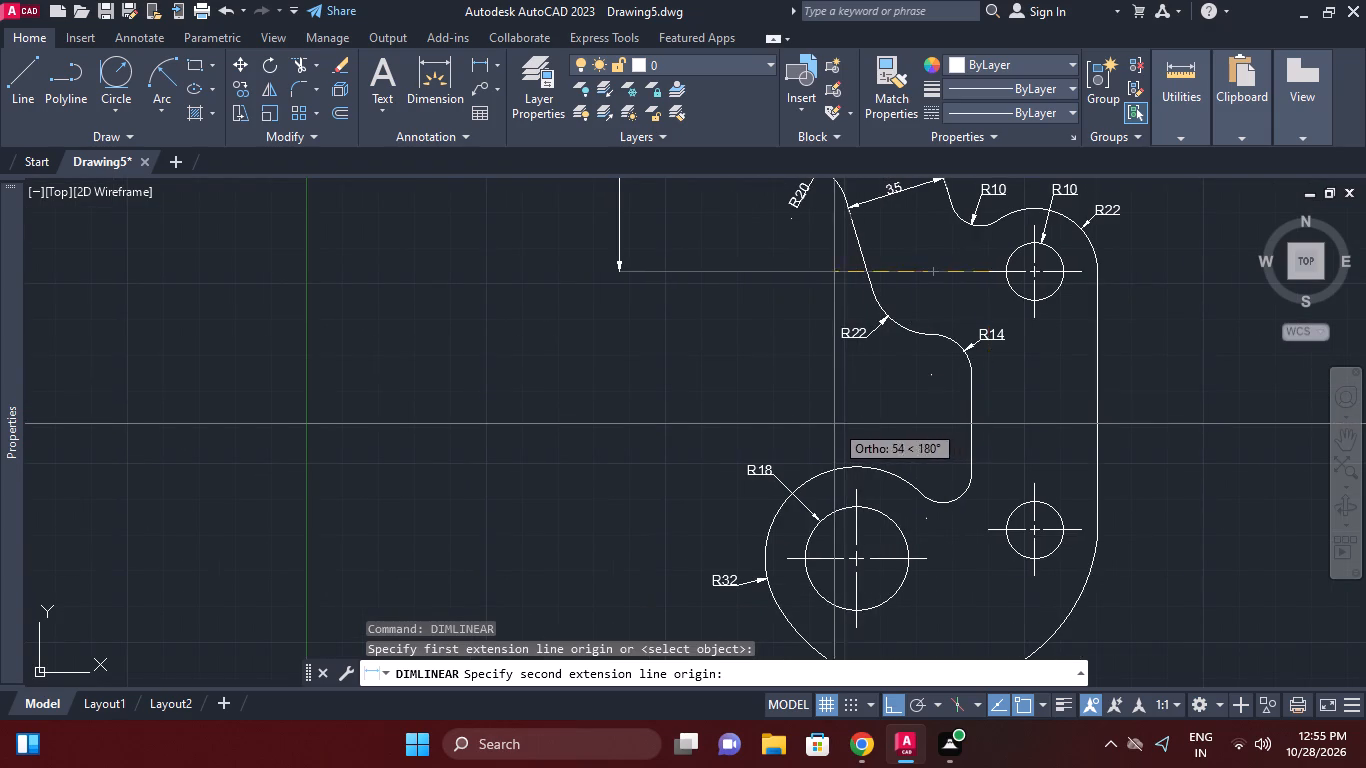
left_click(789, 557)
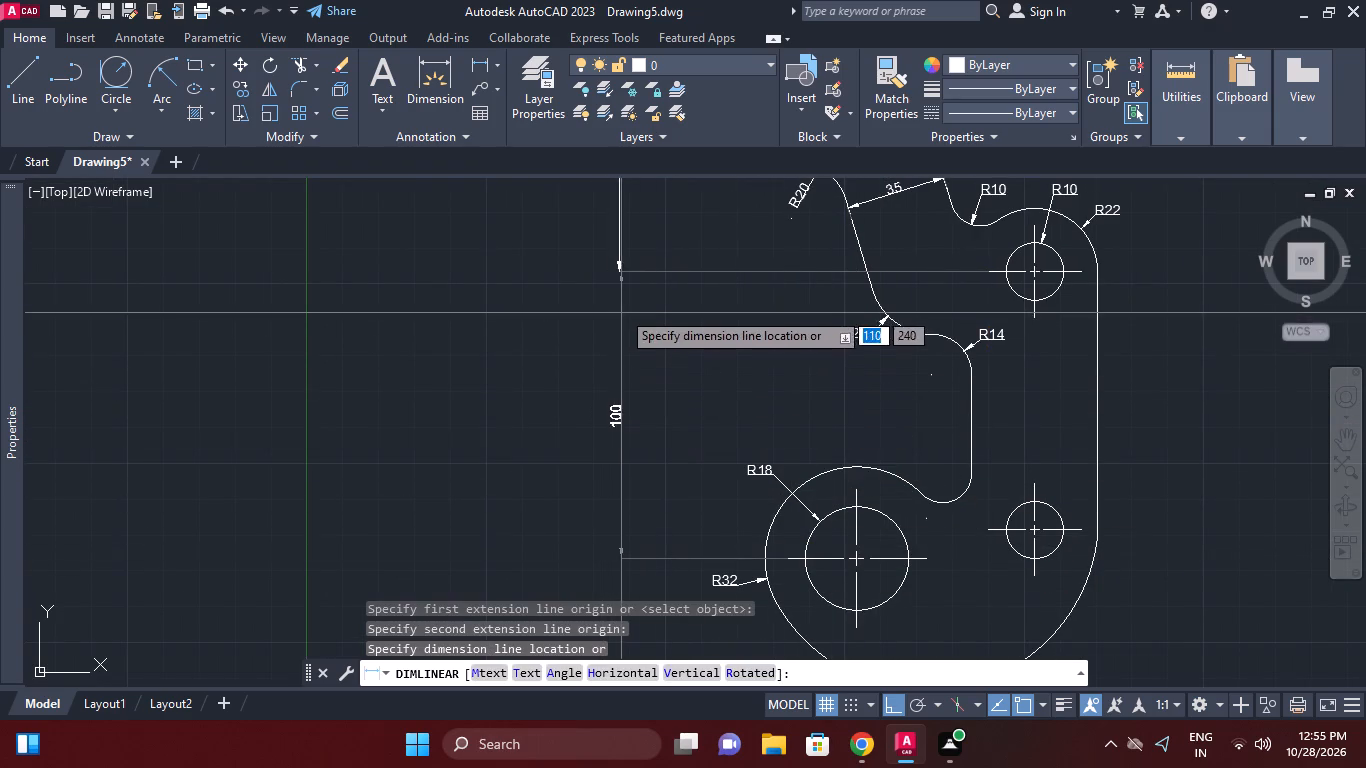
left_click(618, 265)
Override the text of the vertical dimension between the upper large hole and upper small hole with 65.
right_click(690, 325)
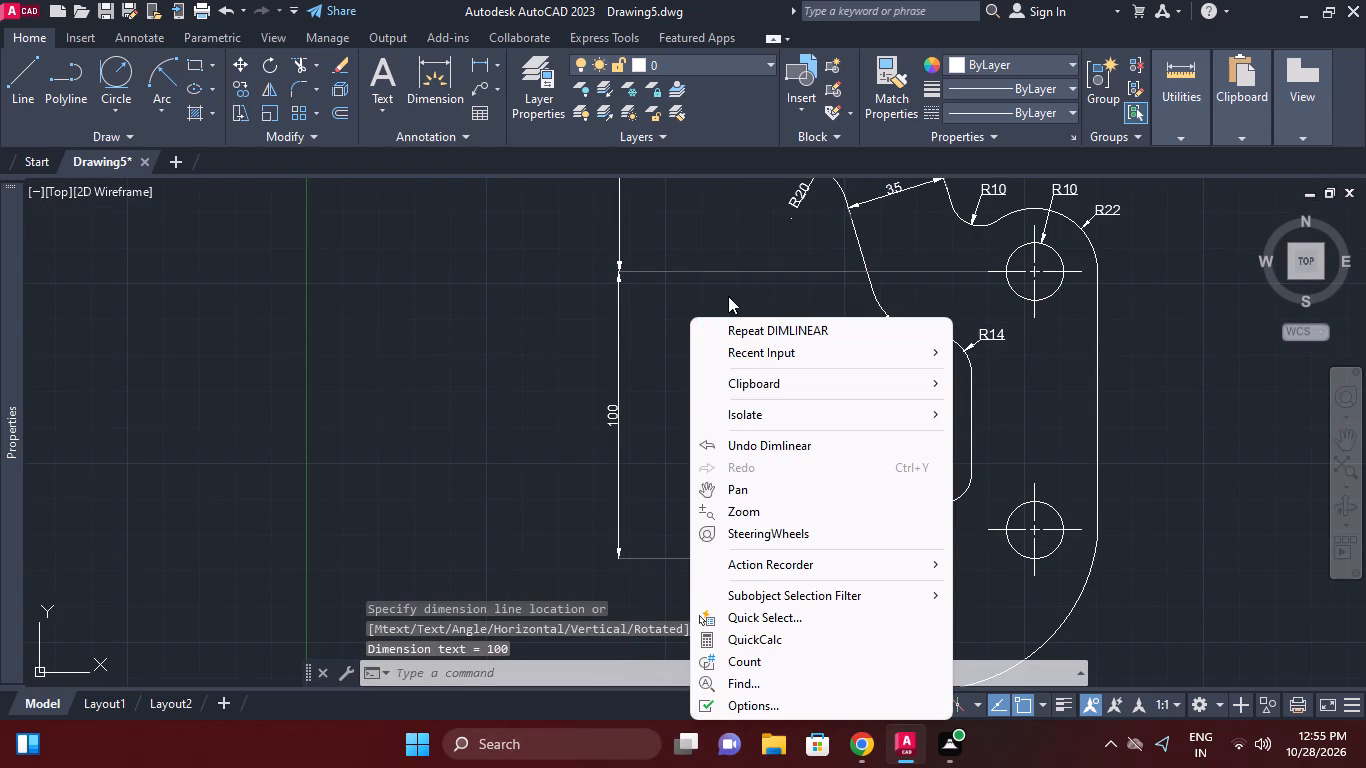
scroll(728, 296, "down", 1)
middle_click_drag(728, 339, 732, 390)
middle_click_drag(693, 263, 714, 365)
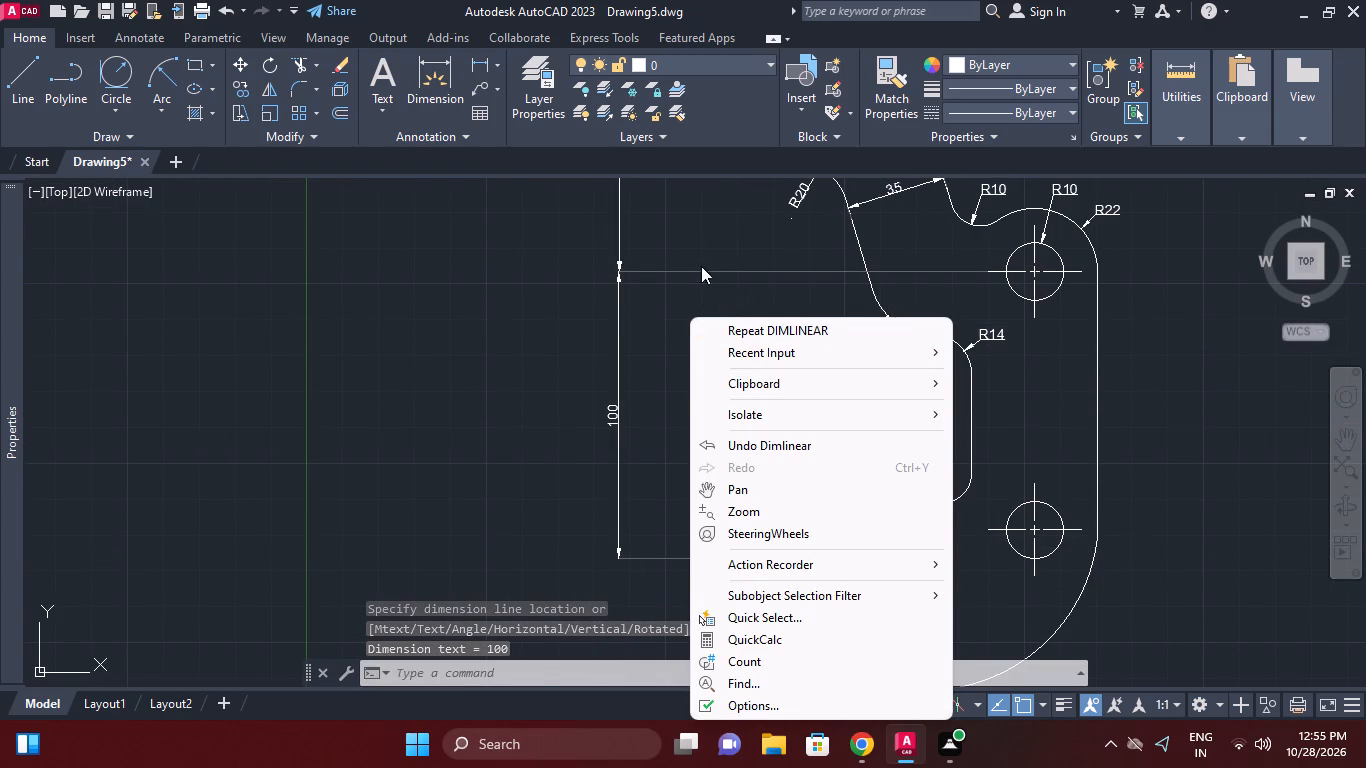
left_click(696, 250)
middle_click_drag(674, 201, 686, 251)
left_click(686, 252)
double_click(628, 222)
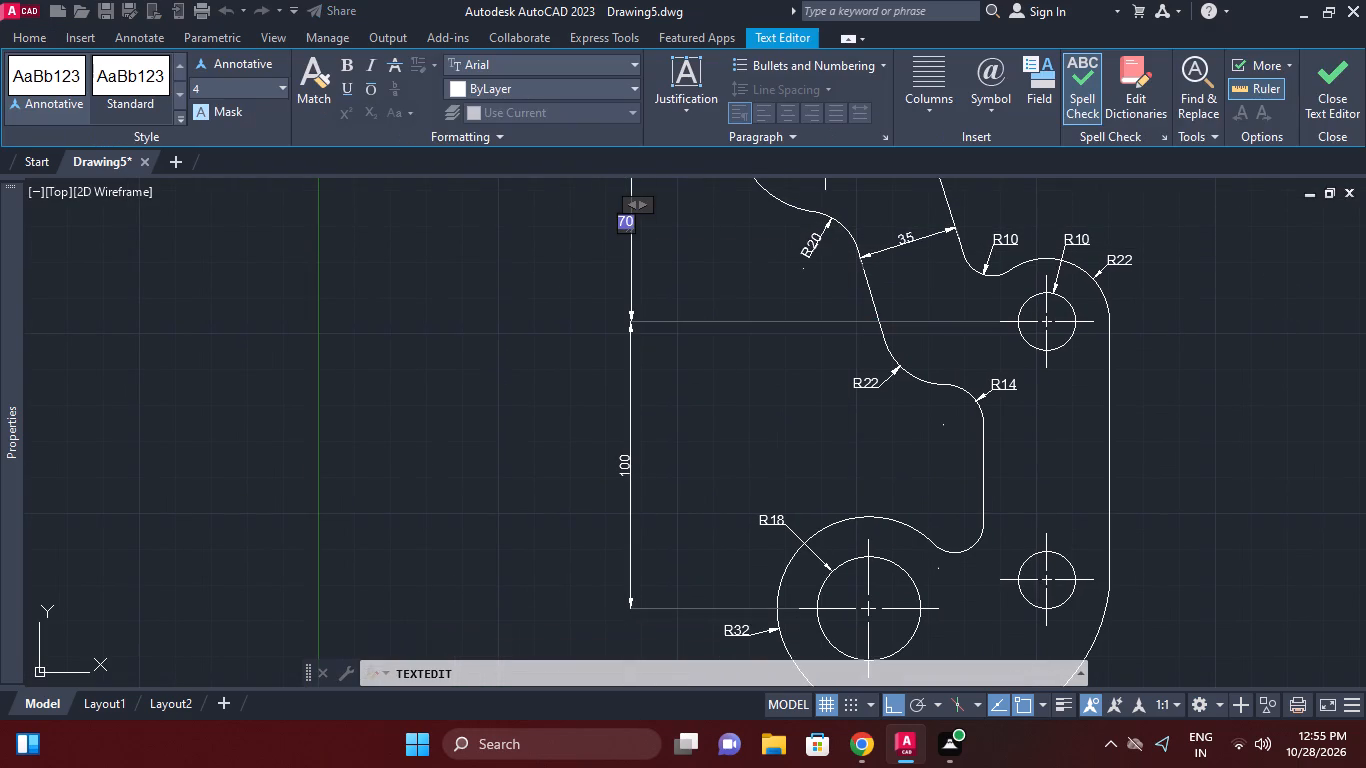
key("Right")
key("BackSpace")
key("BackSpace")
type("65")
left_click(875, 425)
middle_click_drag(845, 458, 626, 492)
scroll(760, 471, "down", 1)
right_click(902, 378)
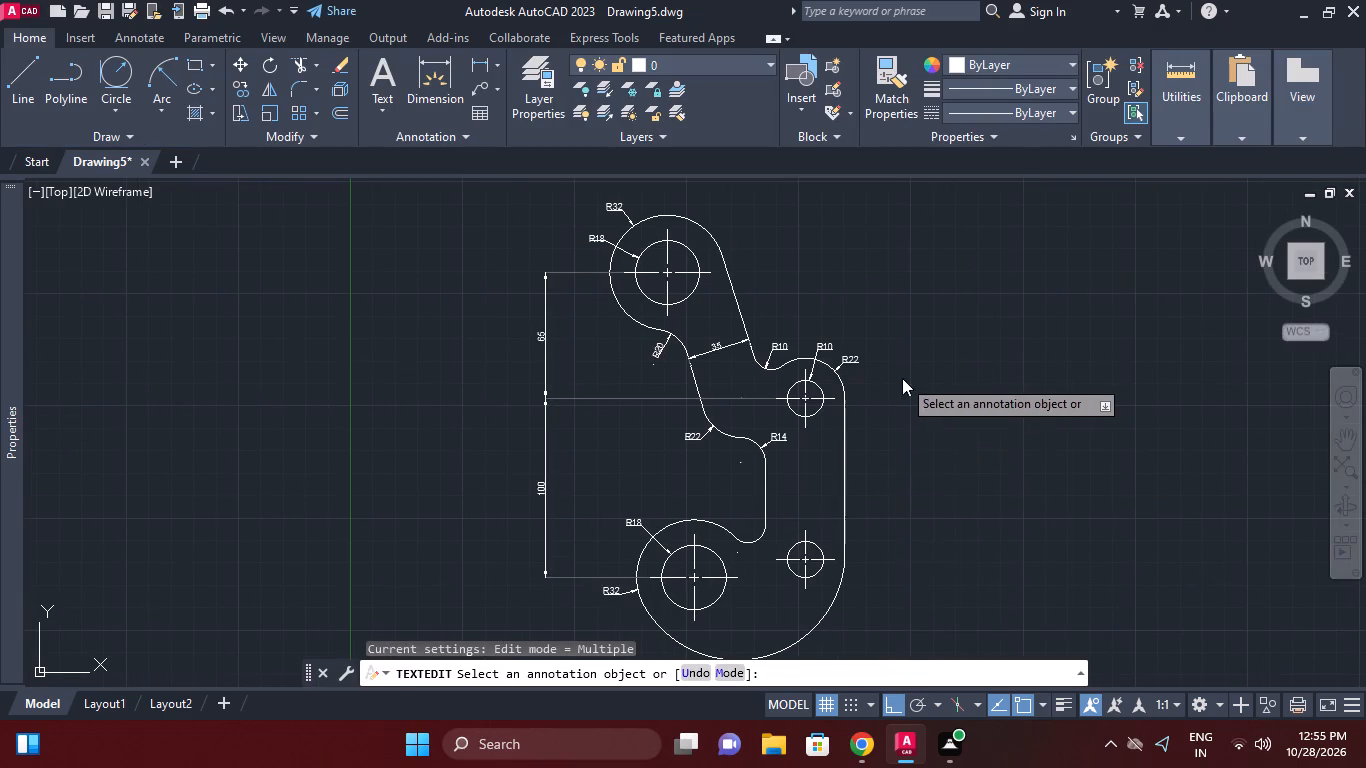
left_click(942, 391)
Add a vertical linear dimension between the centre marks of the two small holes, placed right of the part.
middle_click_drag(822, 441, 844, 373)
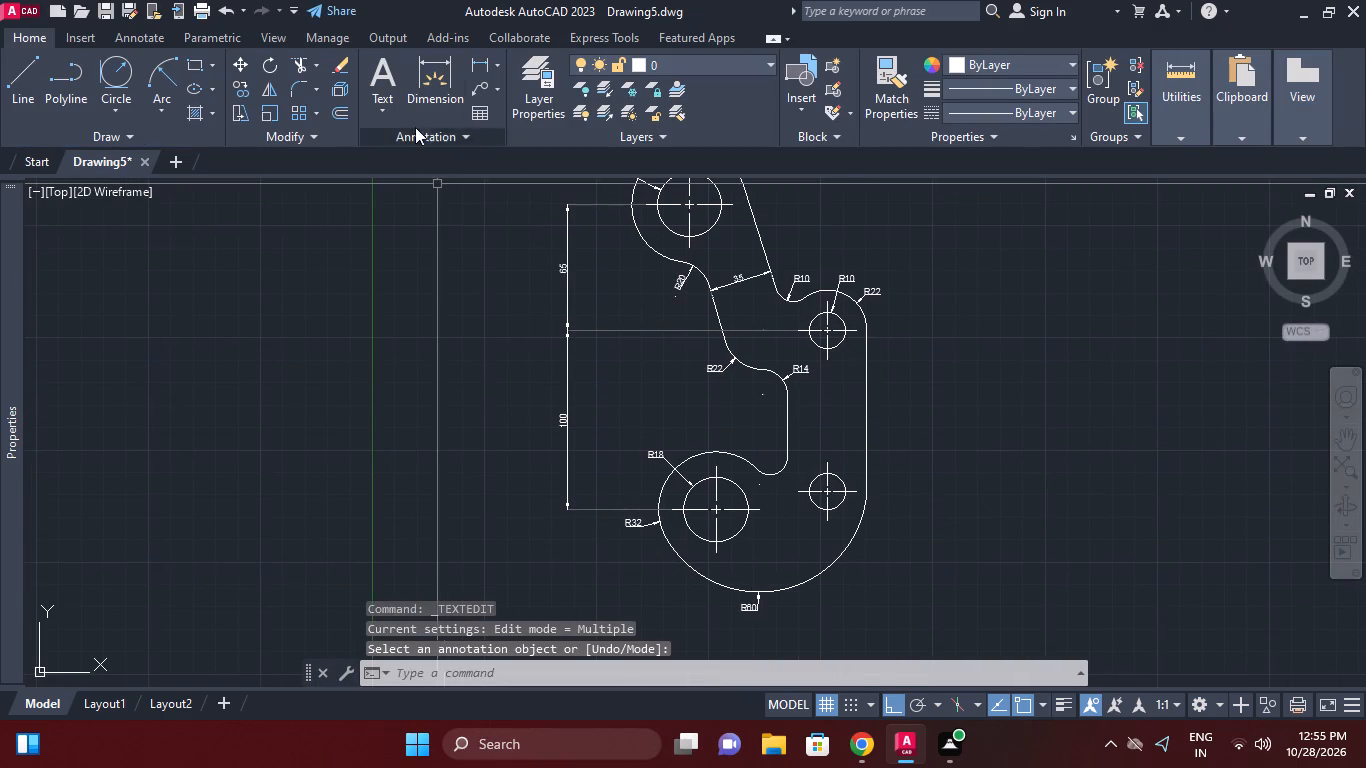
left_click(486, 68)
left_click(855, 334)
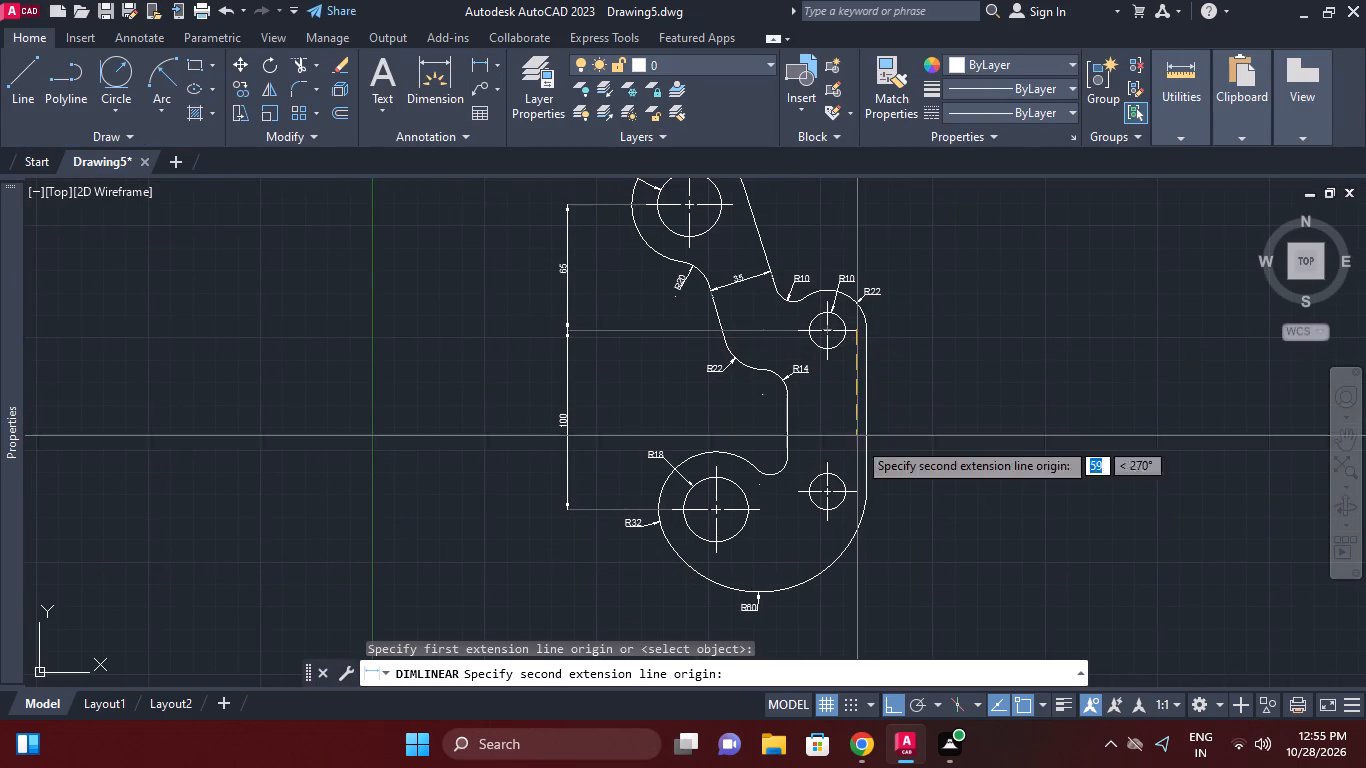
left_click(855, 487)
scroll(905, 432, "up", 1)
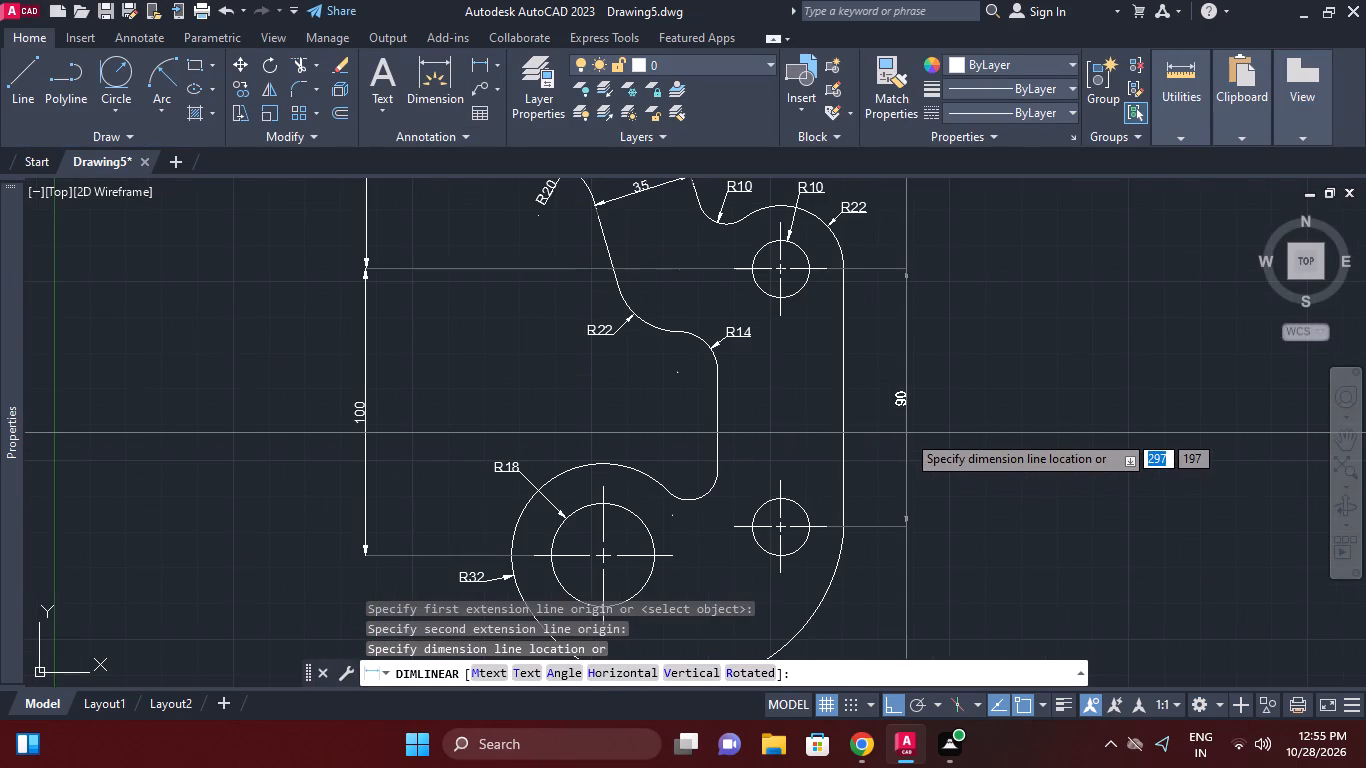
left_click(906, 433)
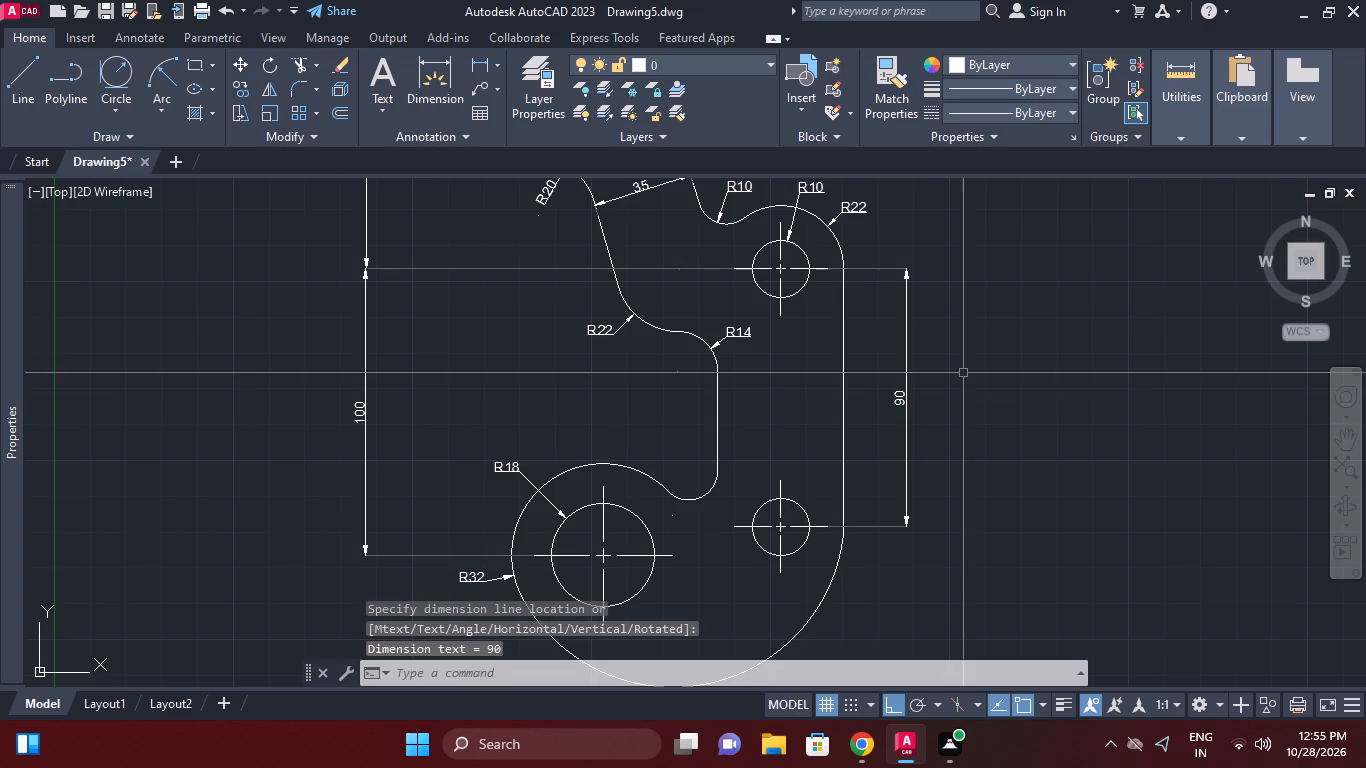
Add a horizontal linear dimension between the inner vertical edge and the outer straight edge, placed between the two small holes.
right_click(963, 373)
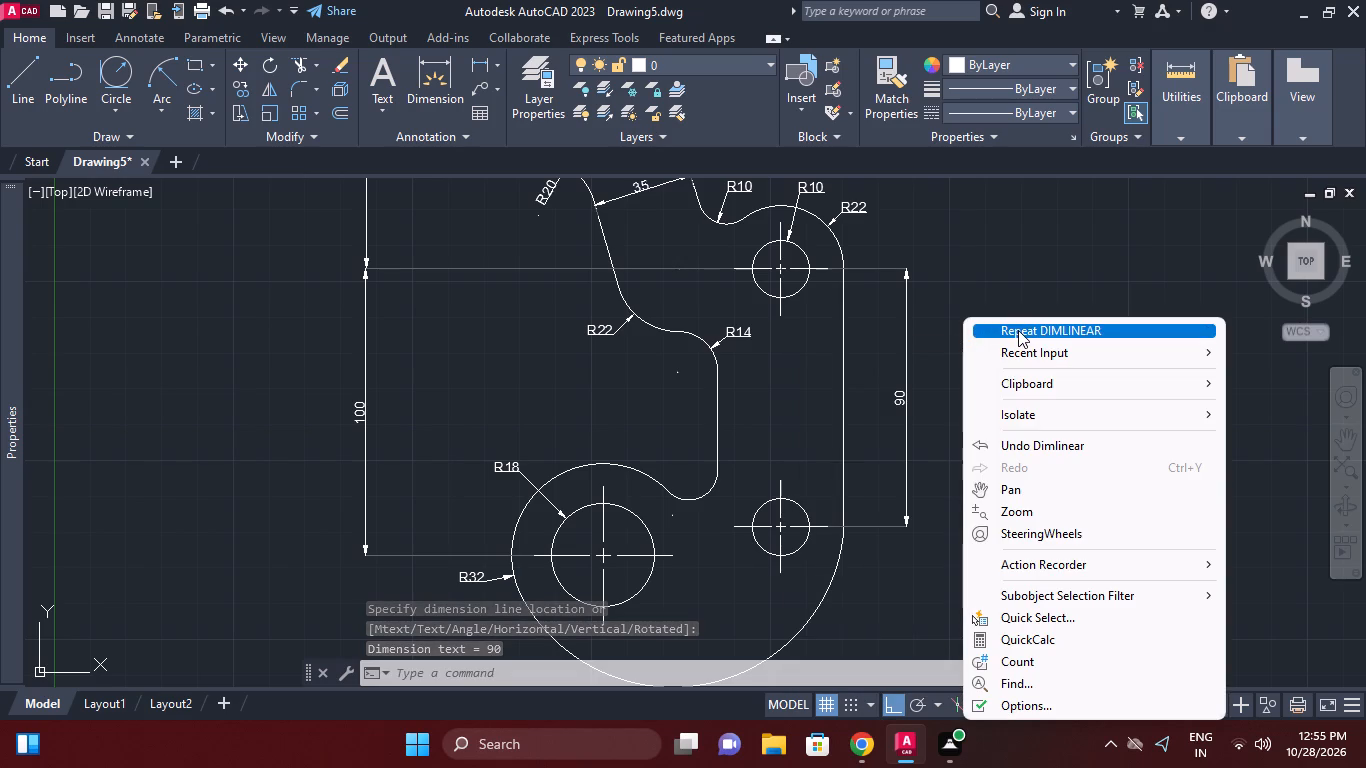
left_click(1018, 330)
left_click(719, 423)
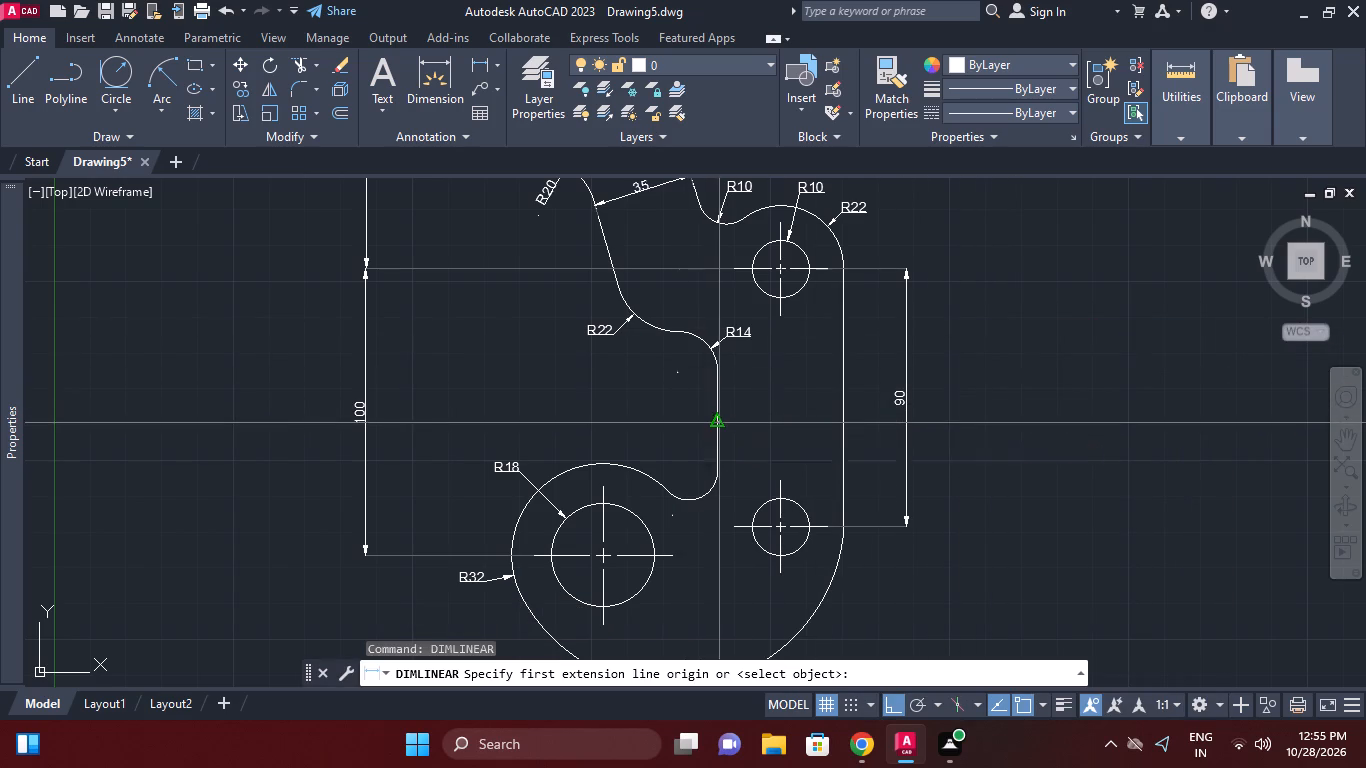
left_click(845, 424)
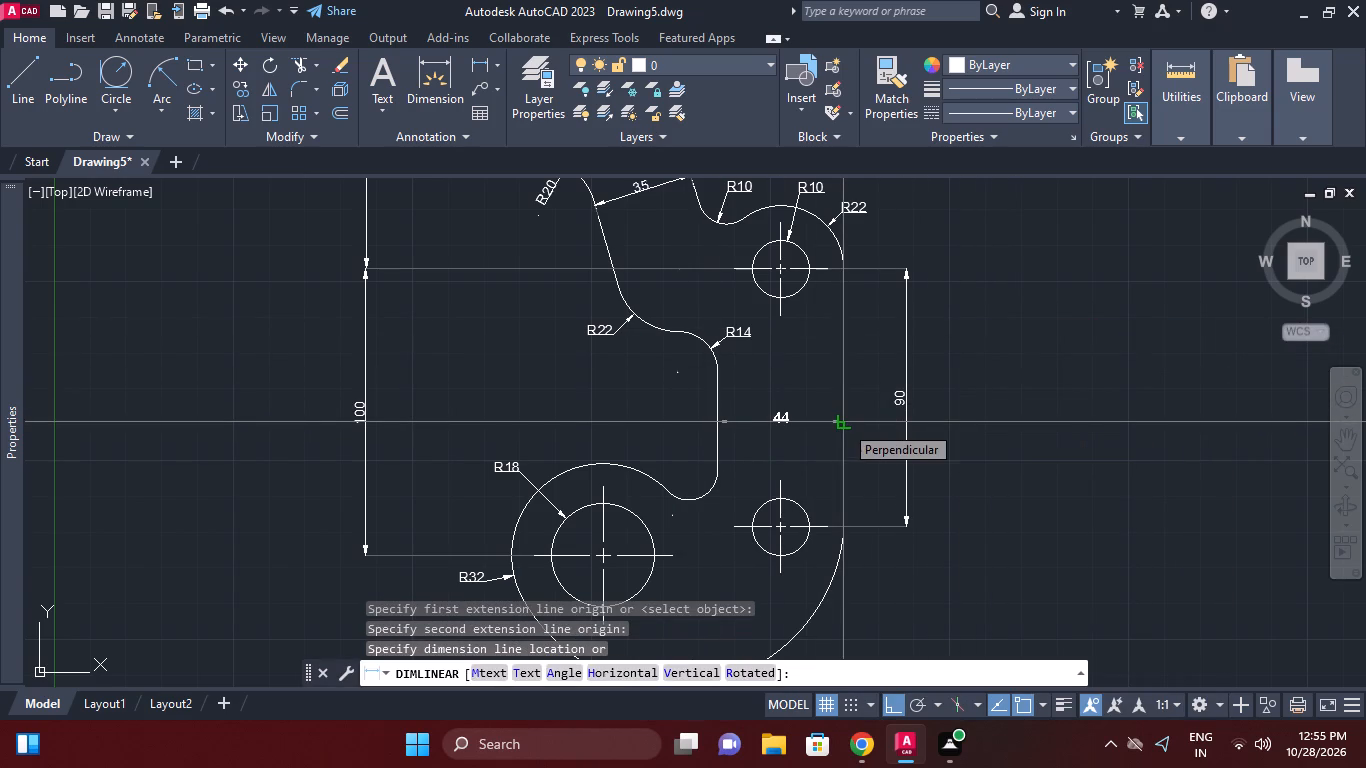
left_click(844, 424)
Add a radius dimension to the small concave arc joining the inner vertical edge to the lower large rounded end.
left_click(497, 64)
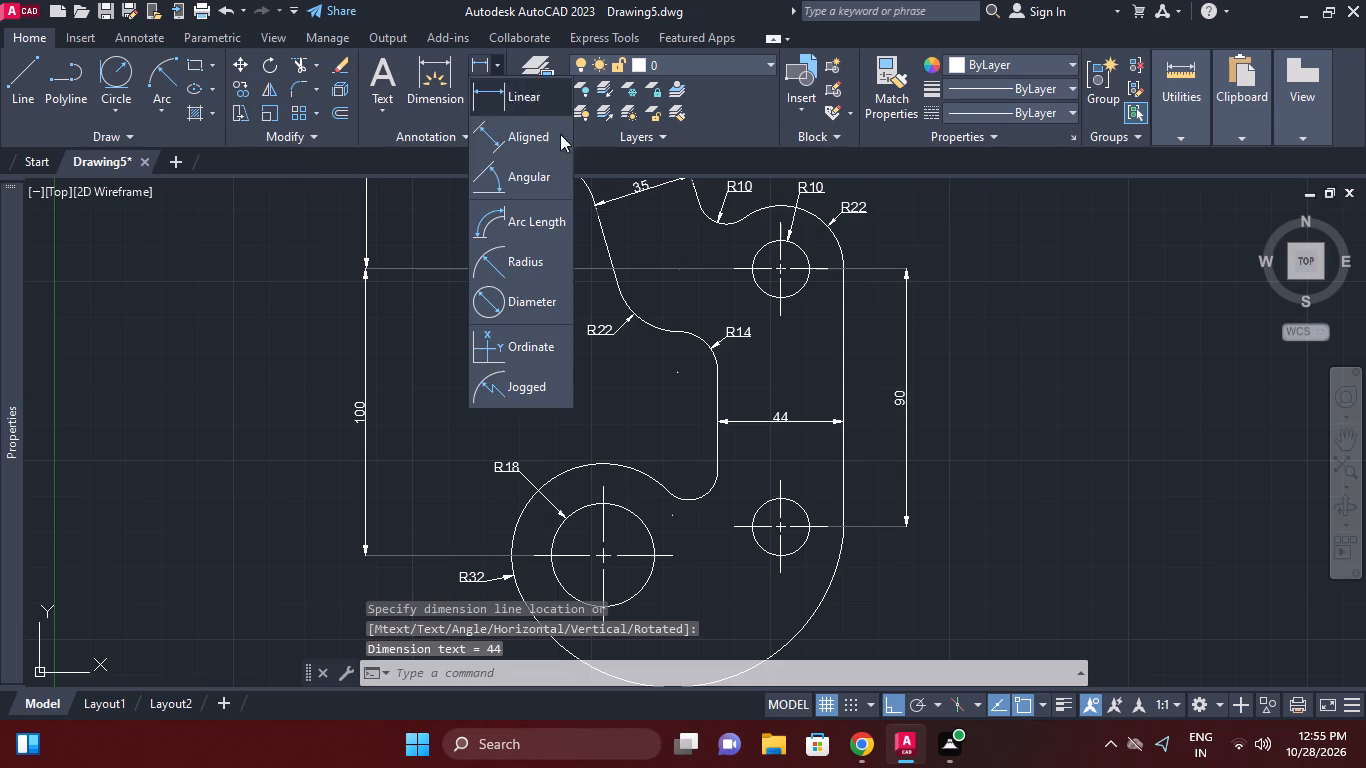
left_click(525, 267)
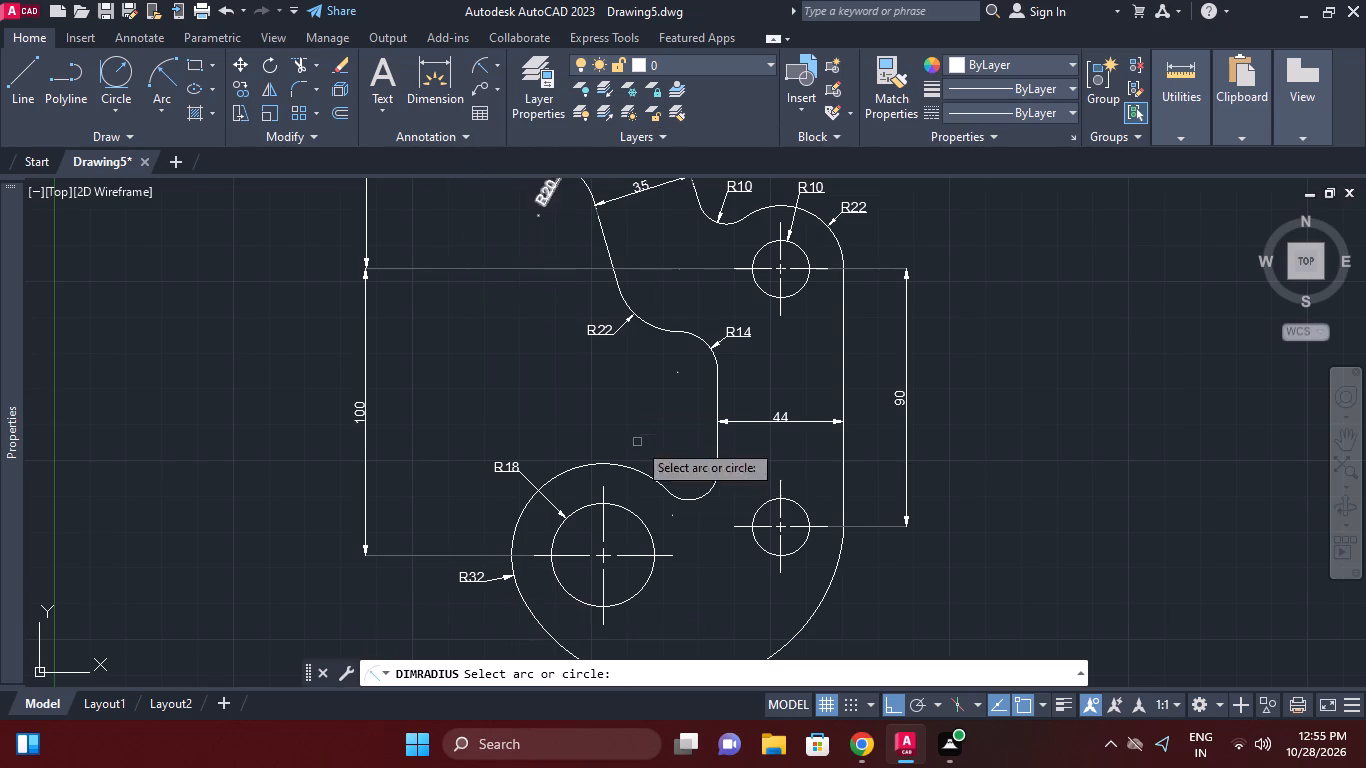
left_click(703, 493)
left_click(695, 490)
right_click(720, 421)
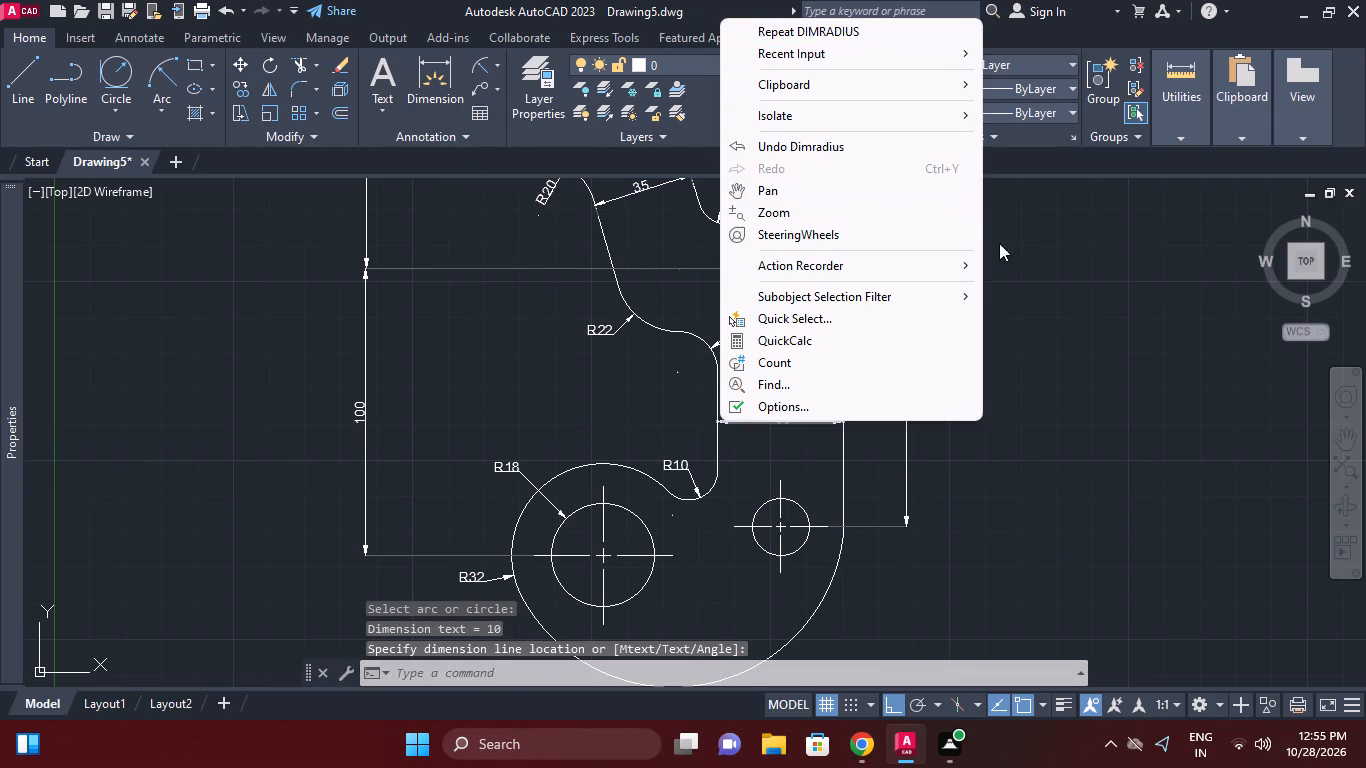
left_click(1110, 283)
left_click(1090, 276)
Add a horizontal linear dimension between the lower large hole's and lower small hole's centre marks, placed below the holes inside the outline.
middle_click_drag(1086, 298, 1086, 351)
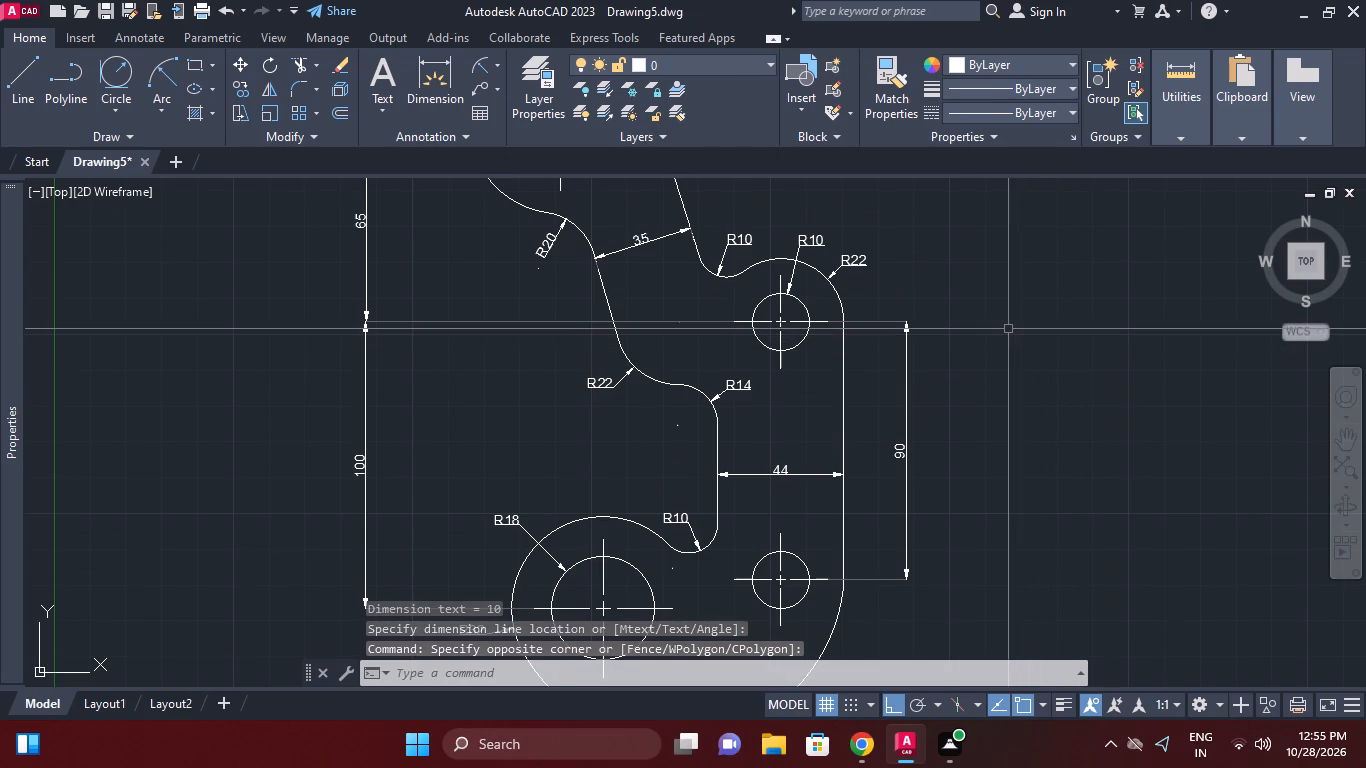
middle_click_drag(1008, 329, 1008, 311)
middle_click_drag(1007, 354, 1006, 261)
scroll(1006, 317, "down", 1)
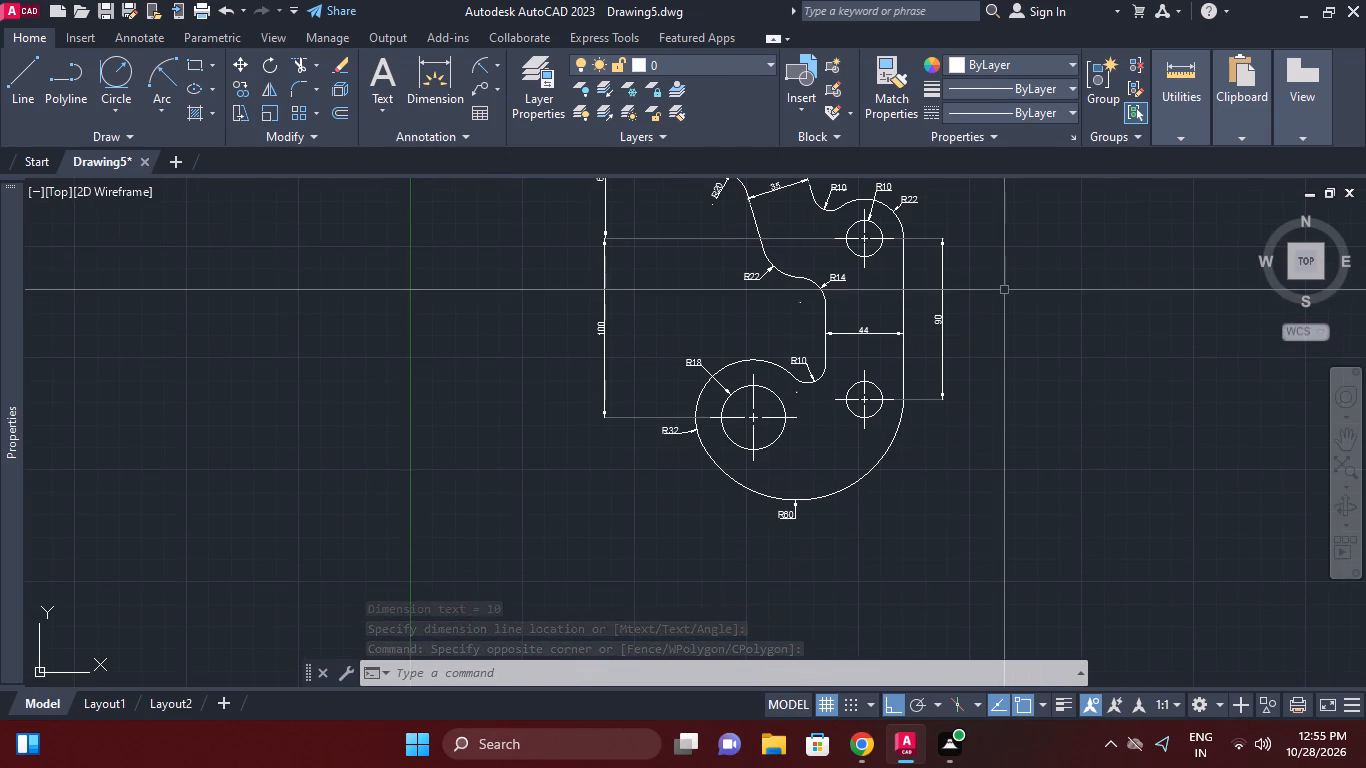
left_click(499, 65)
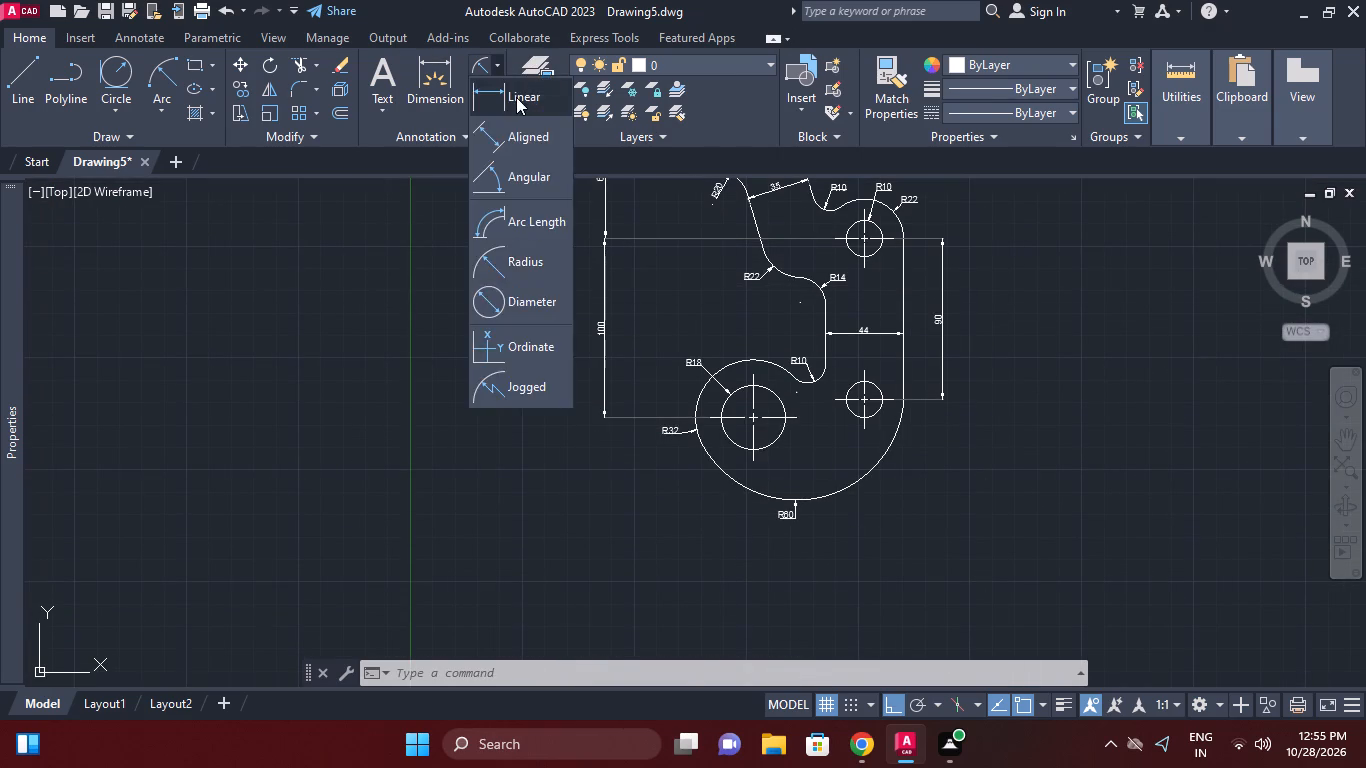
left_click(516, 97)
scroll(731, 454, "up", 1)
left_click(771, 469)
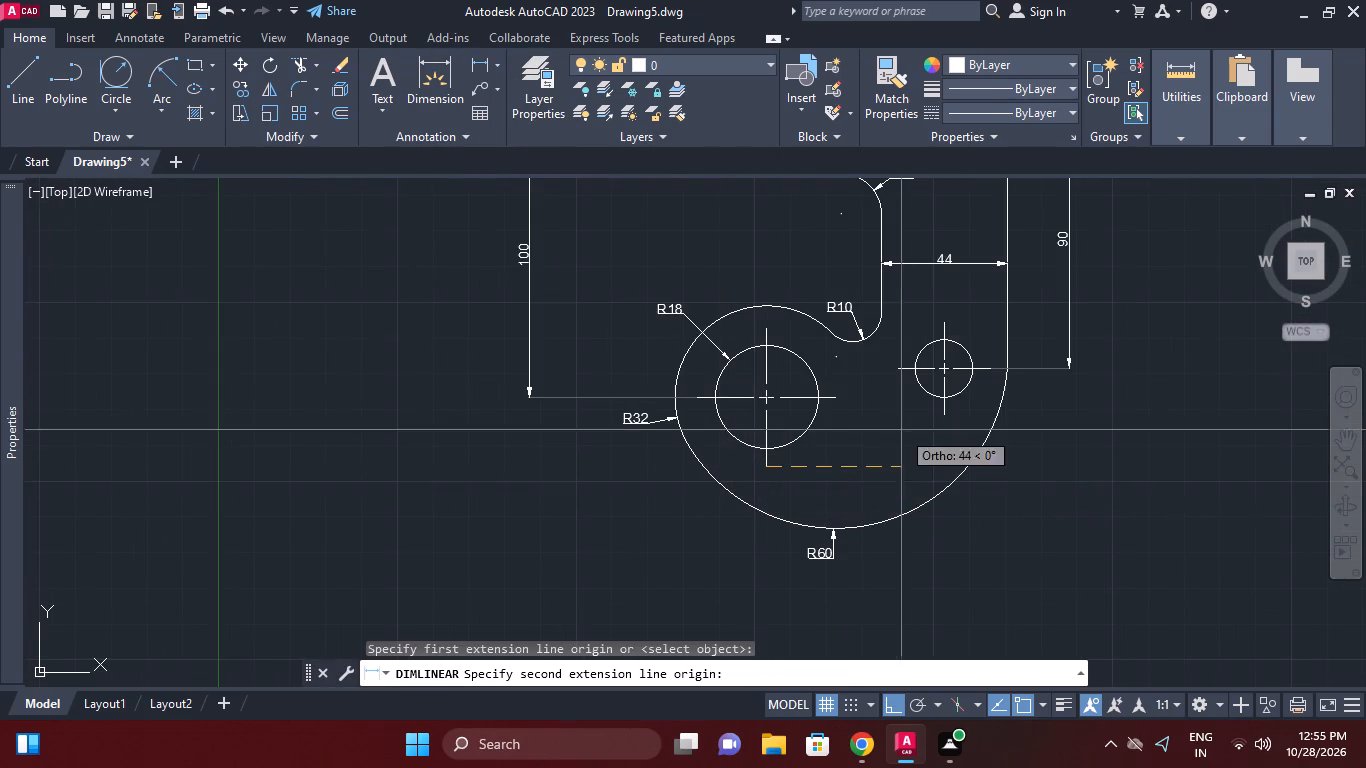
left_click(944, 416)
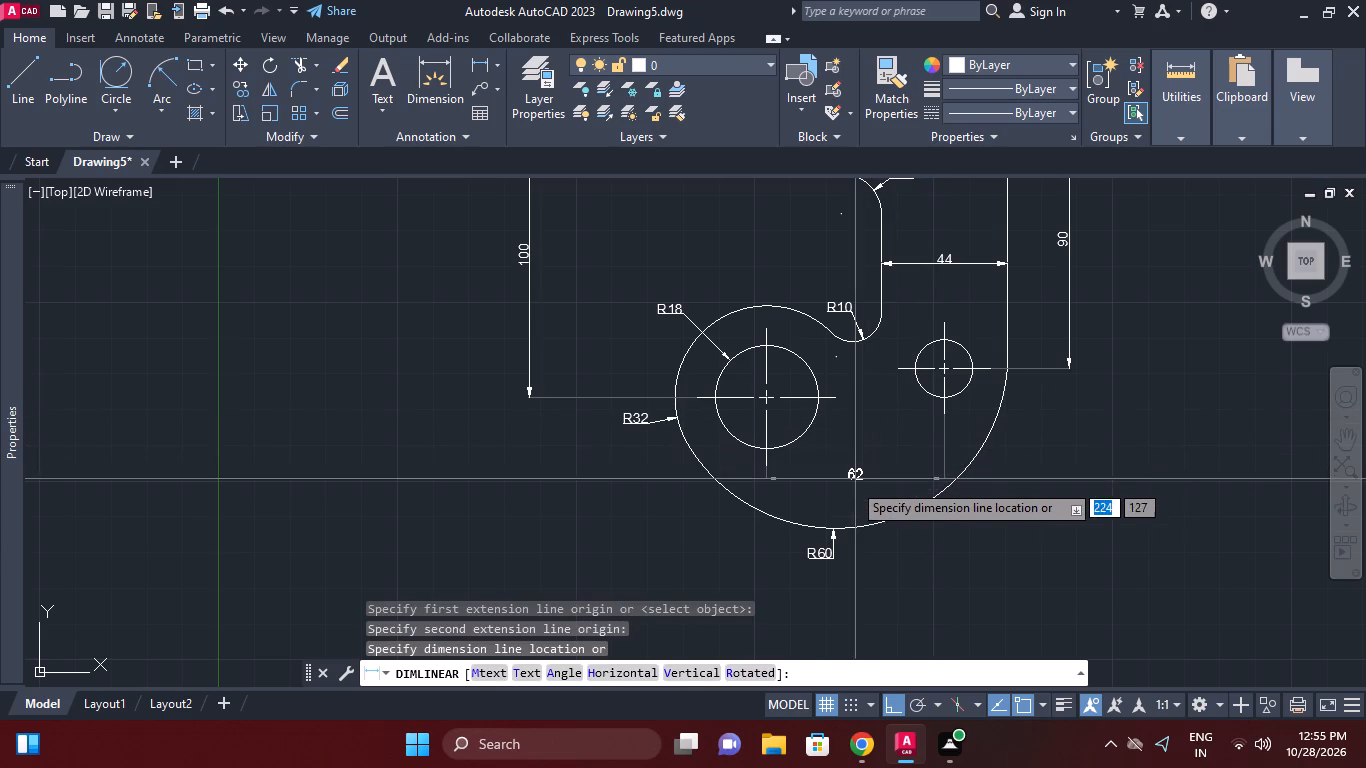
left_click(831, 475)
Add a radius dimension to the lower small hole, with its text below and left of the circle.
middle_click_drag(933, 436, 879, 470)
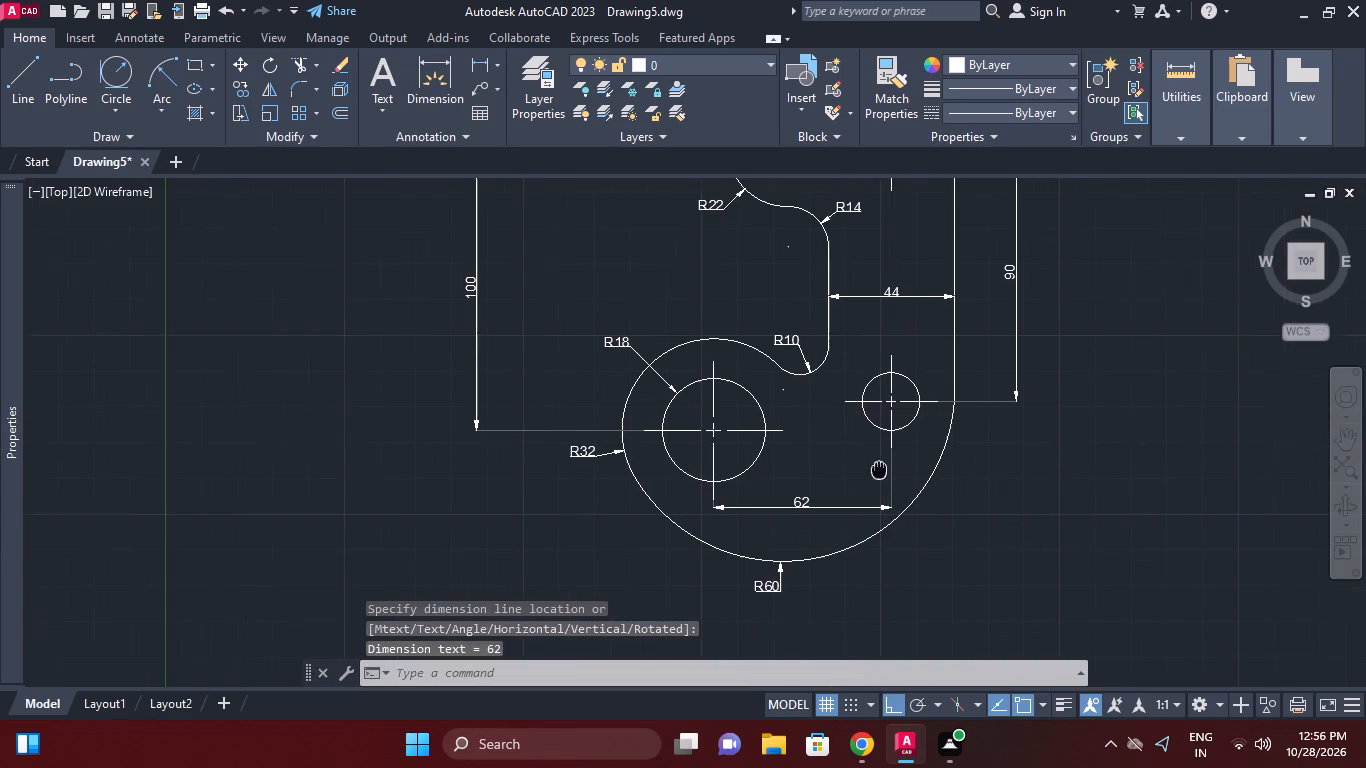
middle_click_drag(879, 470, 877, 470)
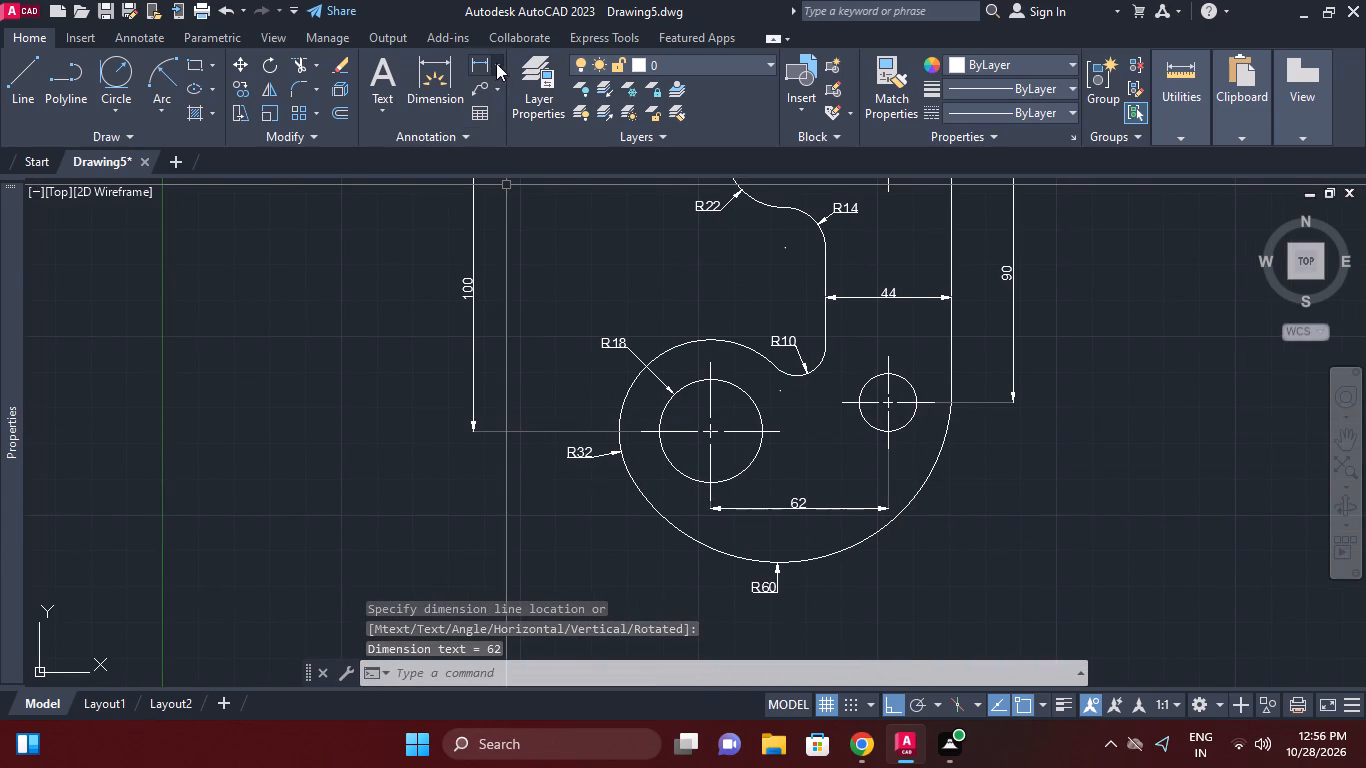
left_click(496, 63)
left_click(522, 268)
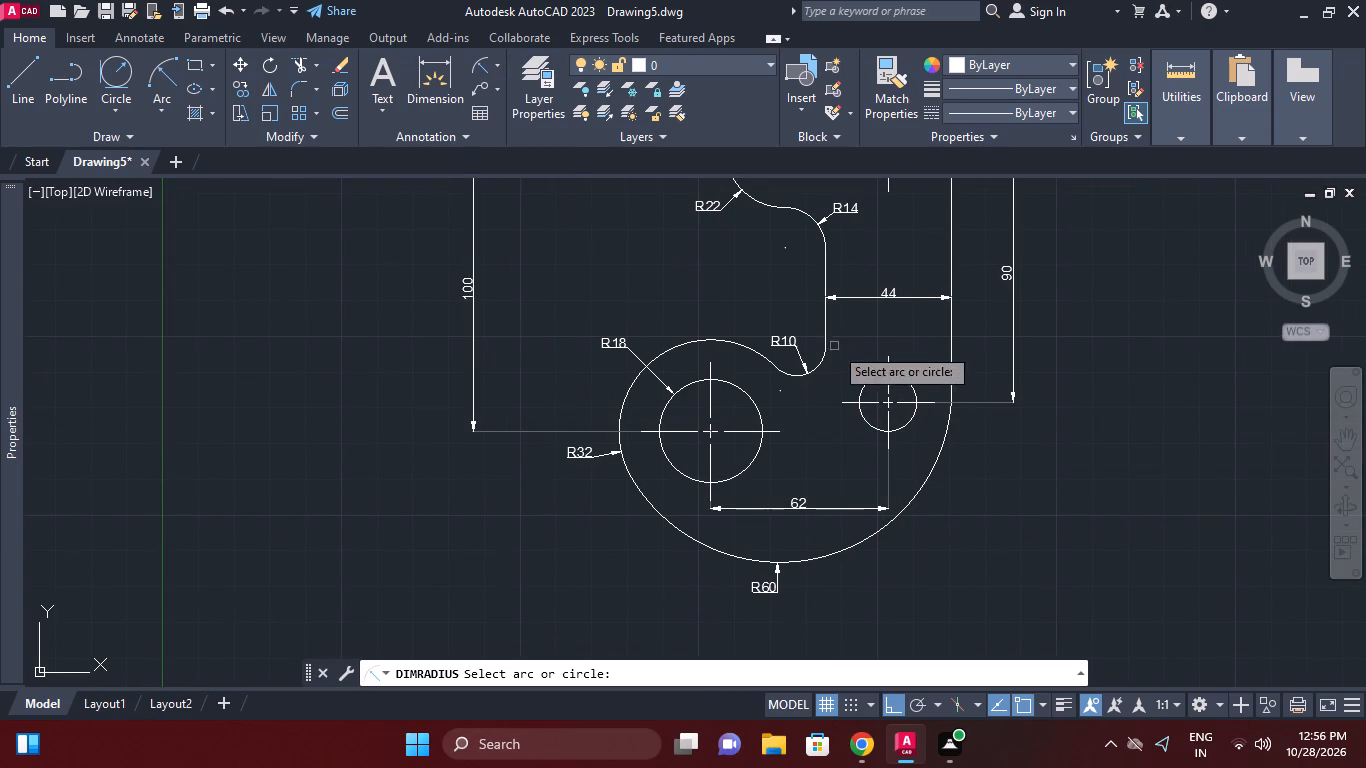
left_click(870, 421)
left_click(856, 431)
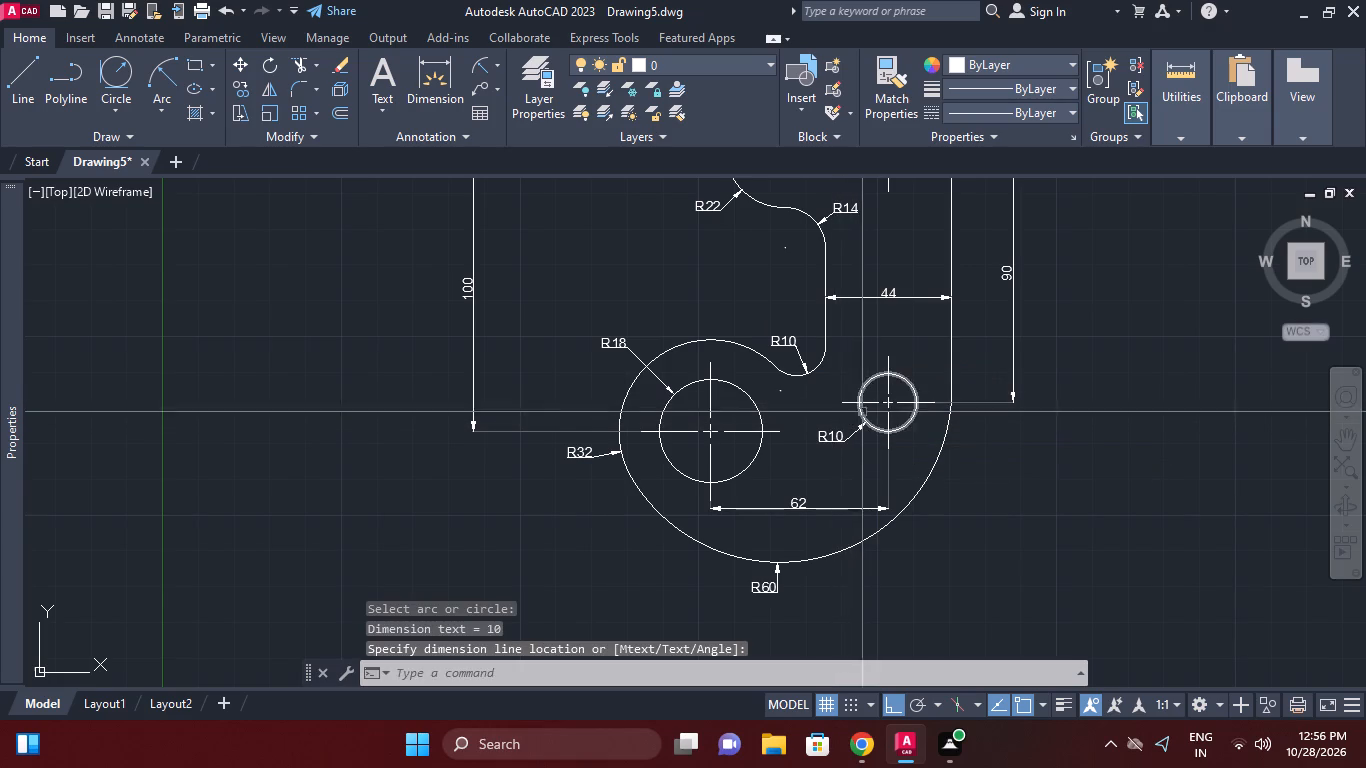
Review the whole part outline and check that all its dimensions are in place.
scroll(864, 416, "down", 3)
scroll(841, 413, "up", 2)
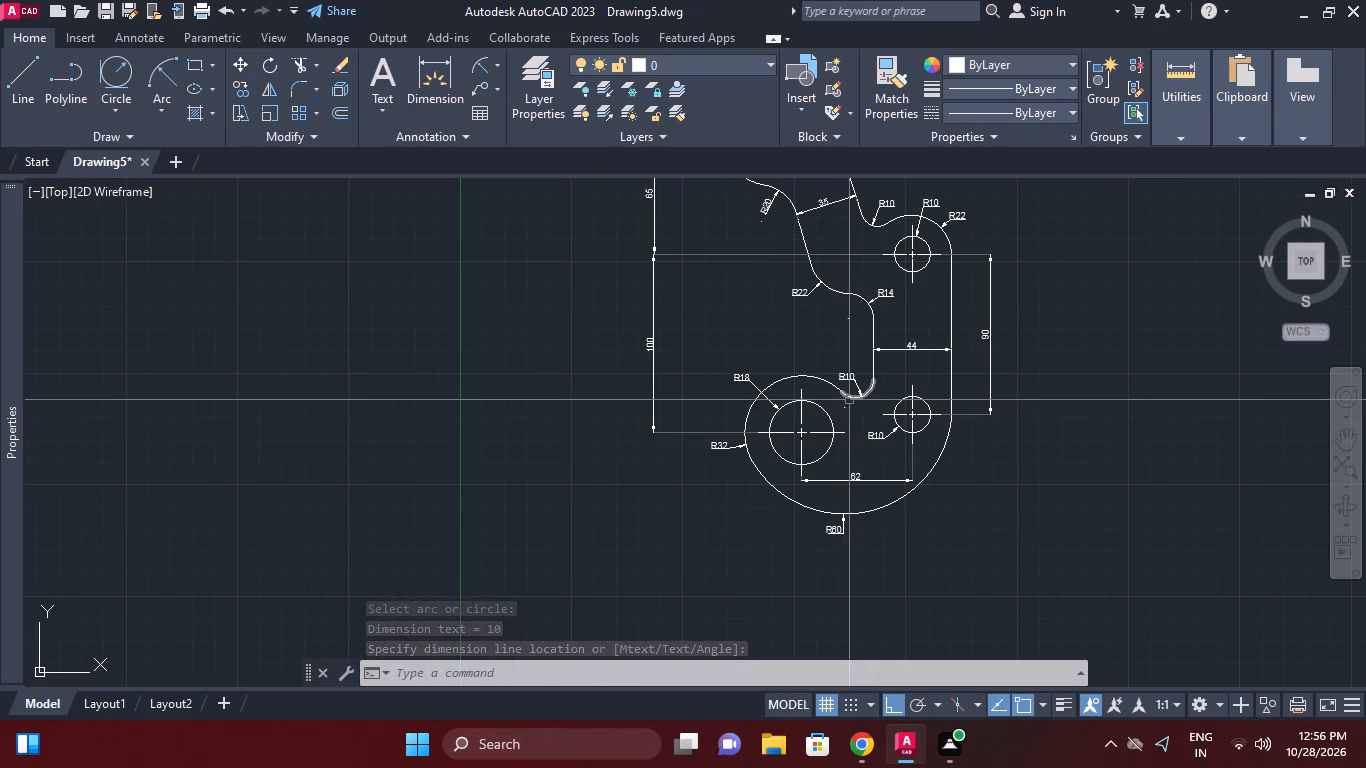
middle_click_drag(964, 411, 962, 441)
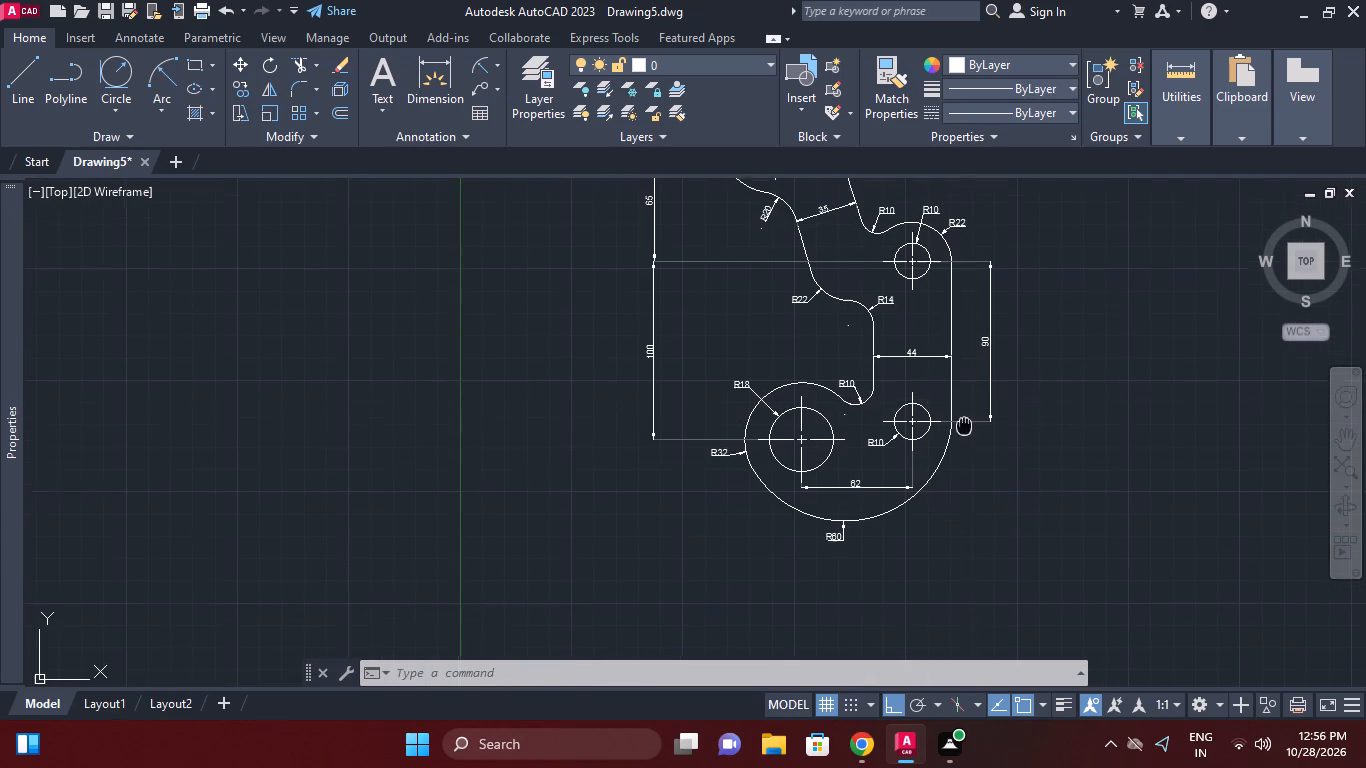
middle_click_drag(962, 441, 962, 435)
middle_click_drag(882, 383, 874, 418)
middle_click_drag(719, 294, 708, 354)
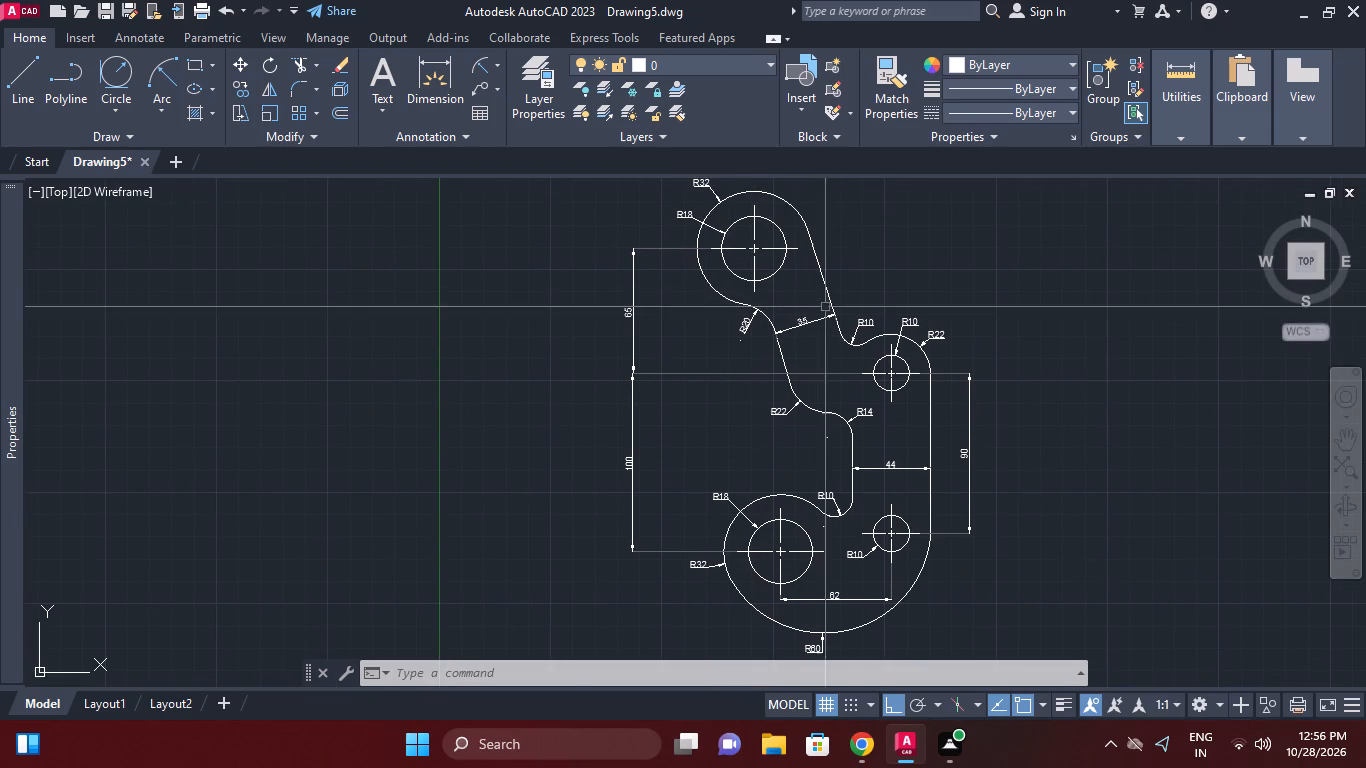
middle_click_drag(868, 326, 861, 345)
middle_click_drag(861, 338, 860, 314)
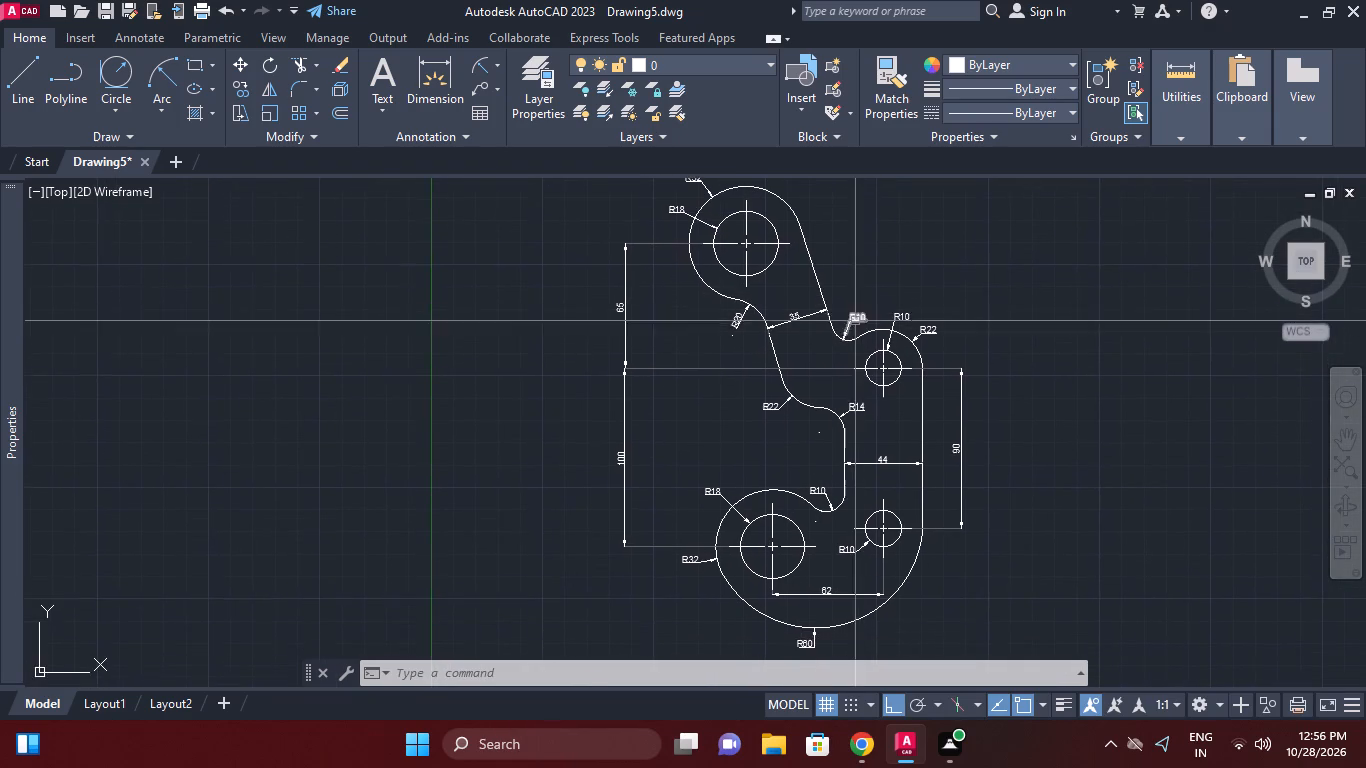
scroll(855, 323, "down", 1)
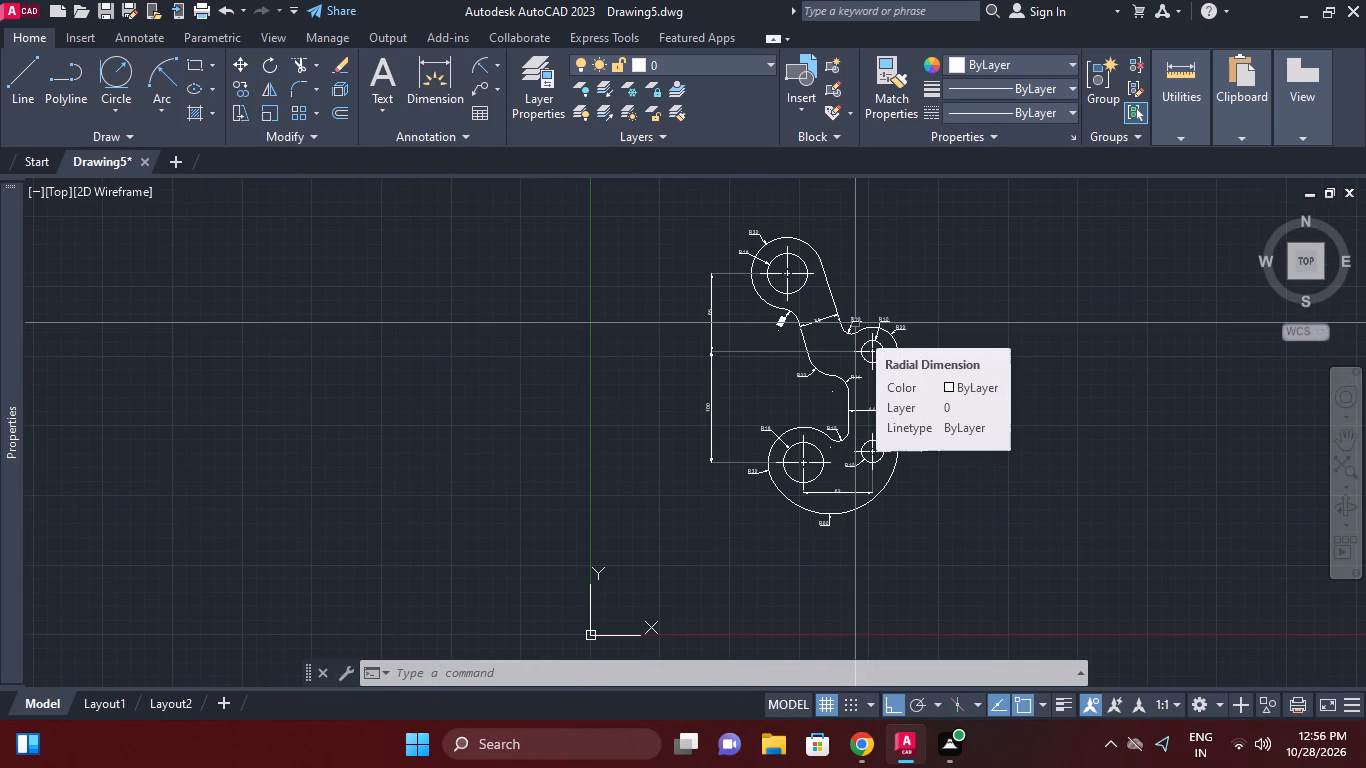
Save the drawing as PART_10 in the fuji_Work folder.
key("ctrl+s")
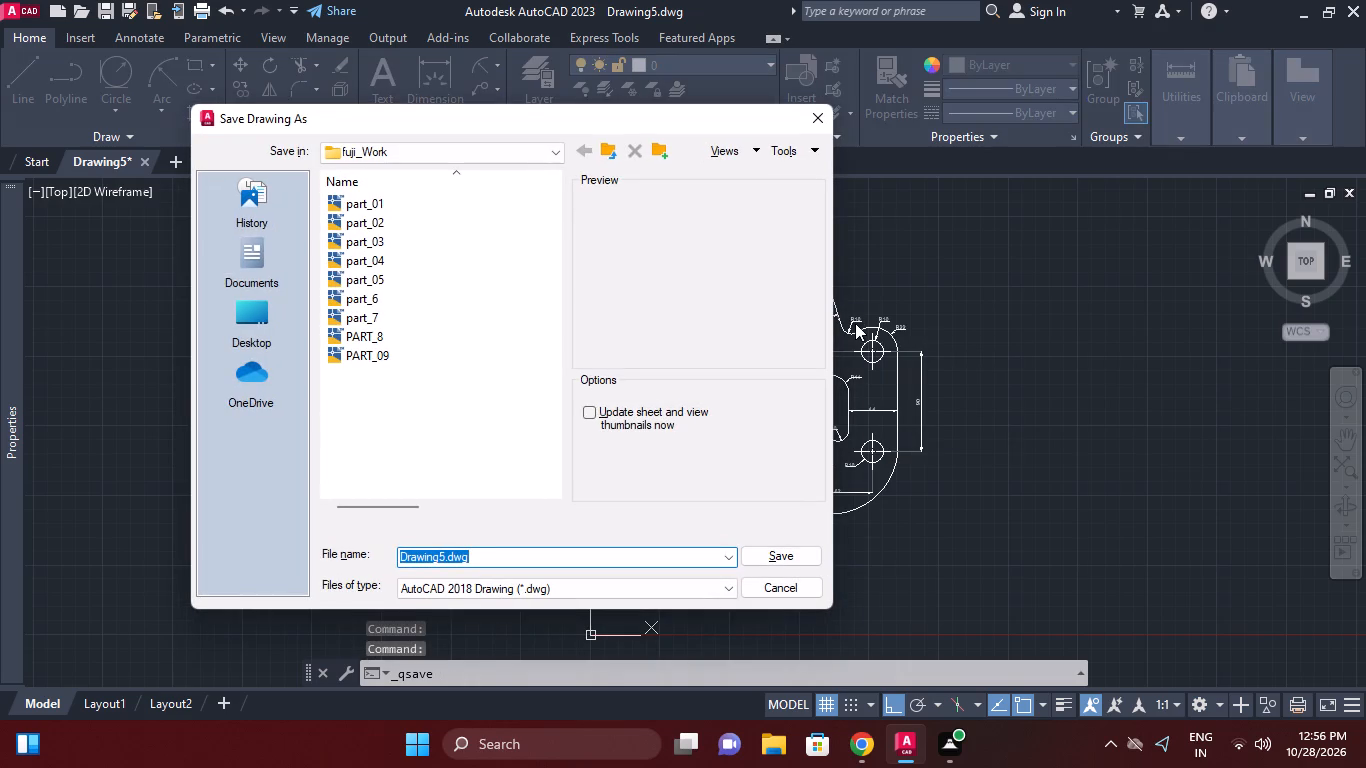
double_click(375, 349)
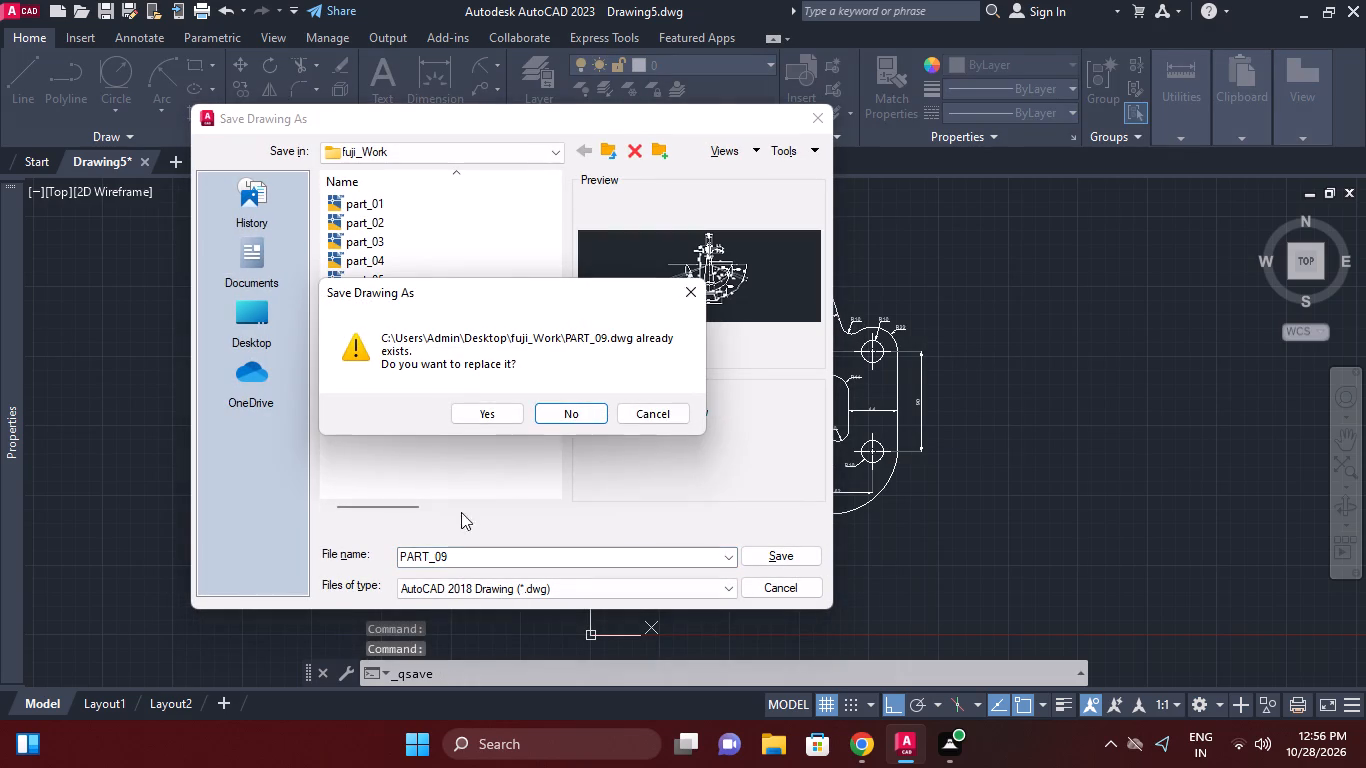
left_click(542, 410)
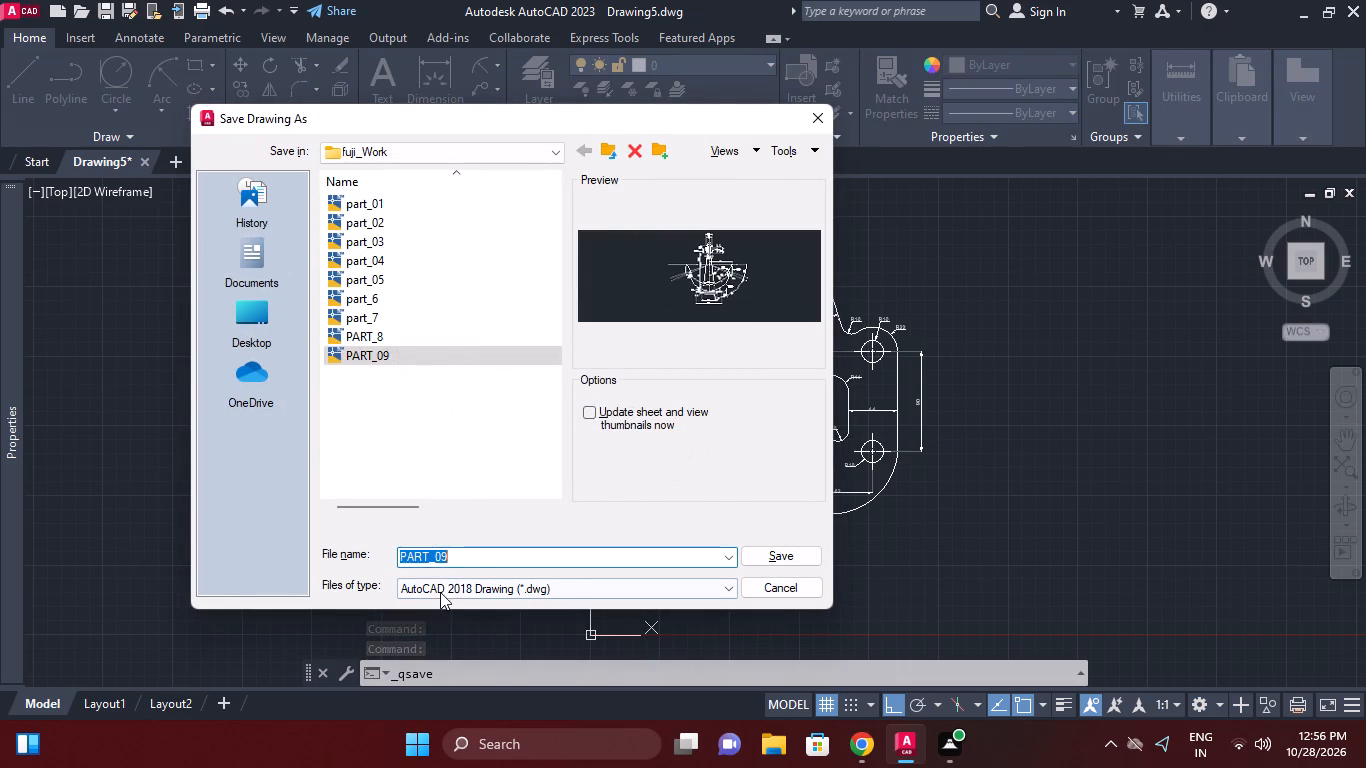
left_click(453, 554)
key("BackSpace")
key("BackSpace")
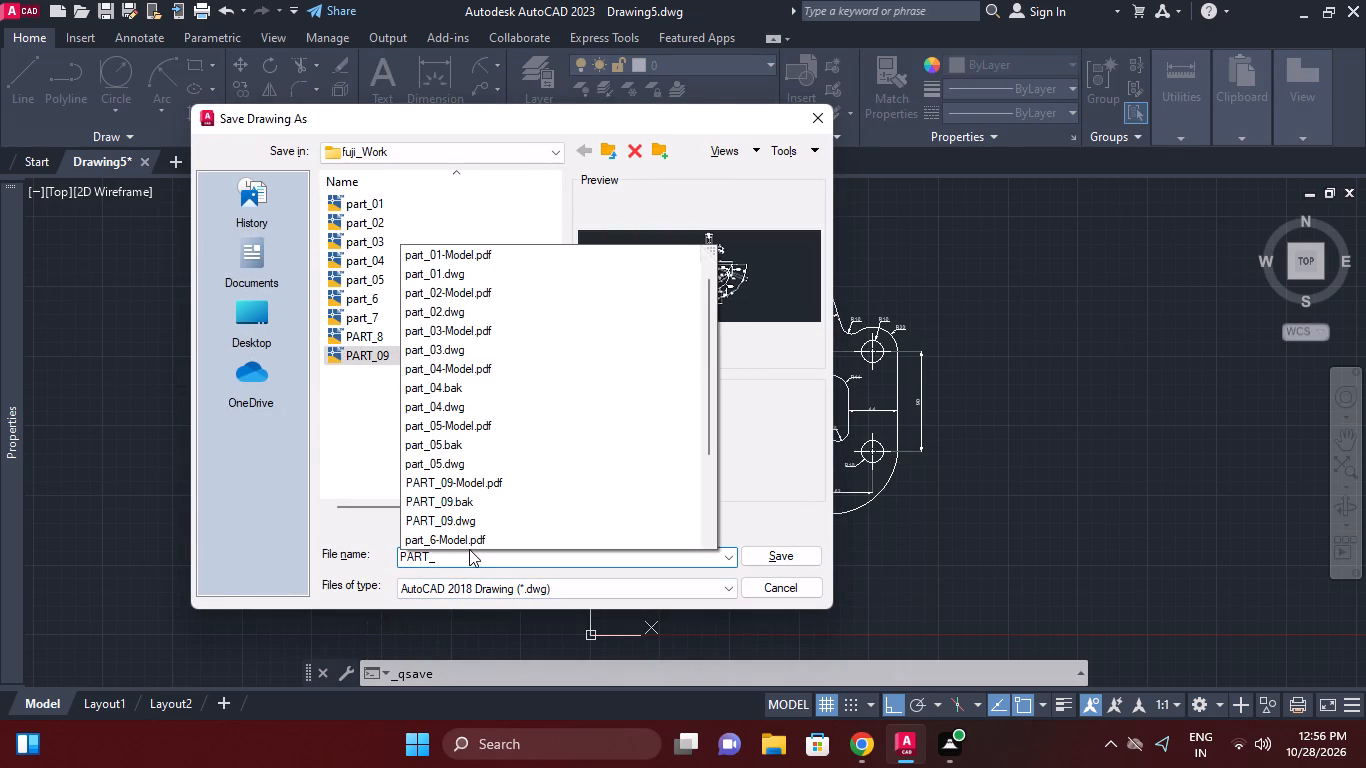
type("10")
left_click(770, 555)
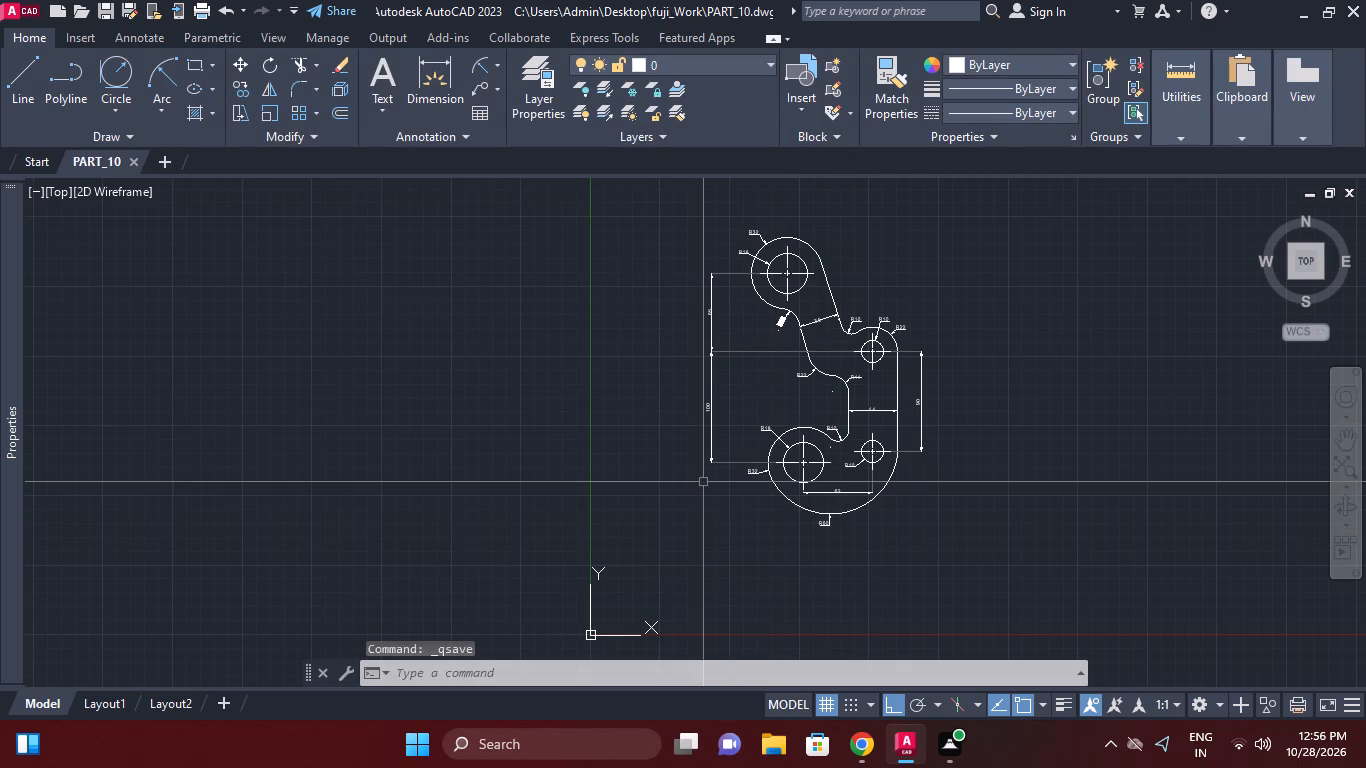
Set up a plot of the drawing with the DWG To PDF.pc3 plotter and the plot centred on the paper.
key("ctrl+p")
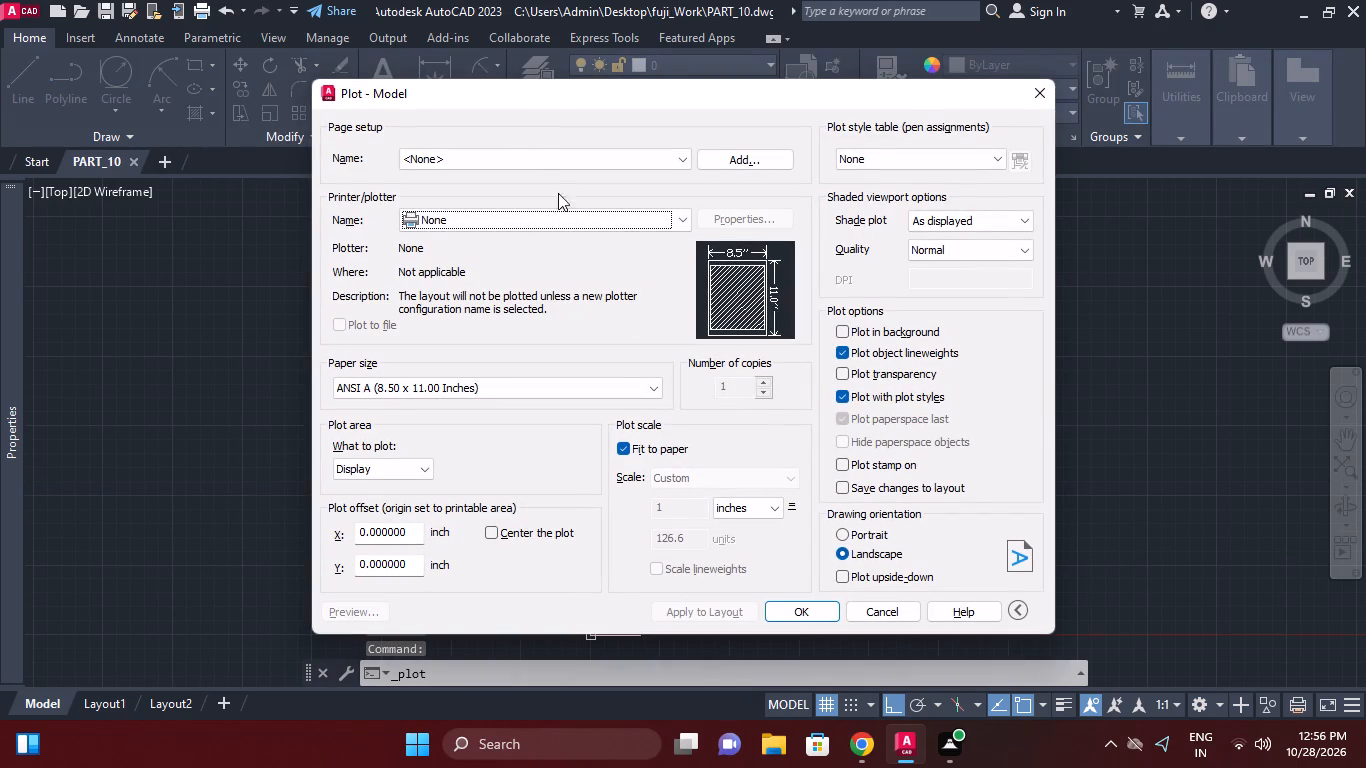
left_click(534, 155)
left_click(491, 214)
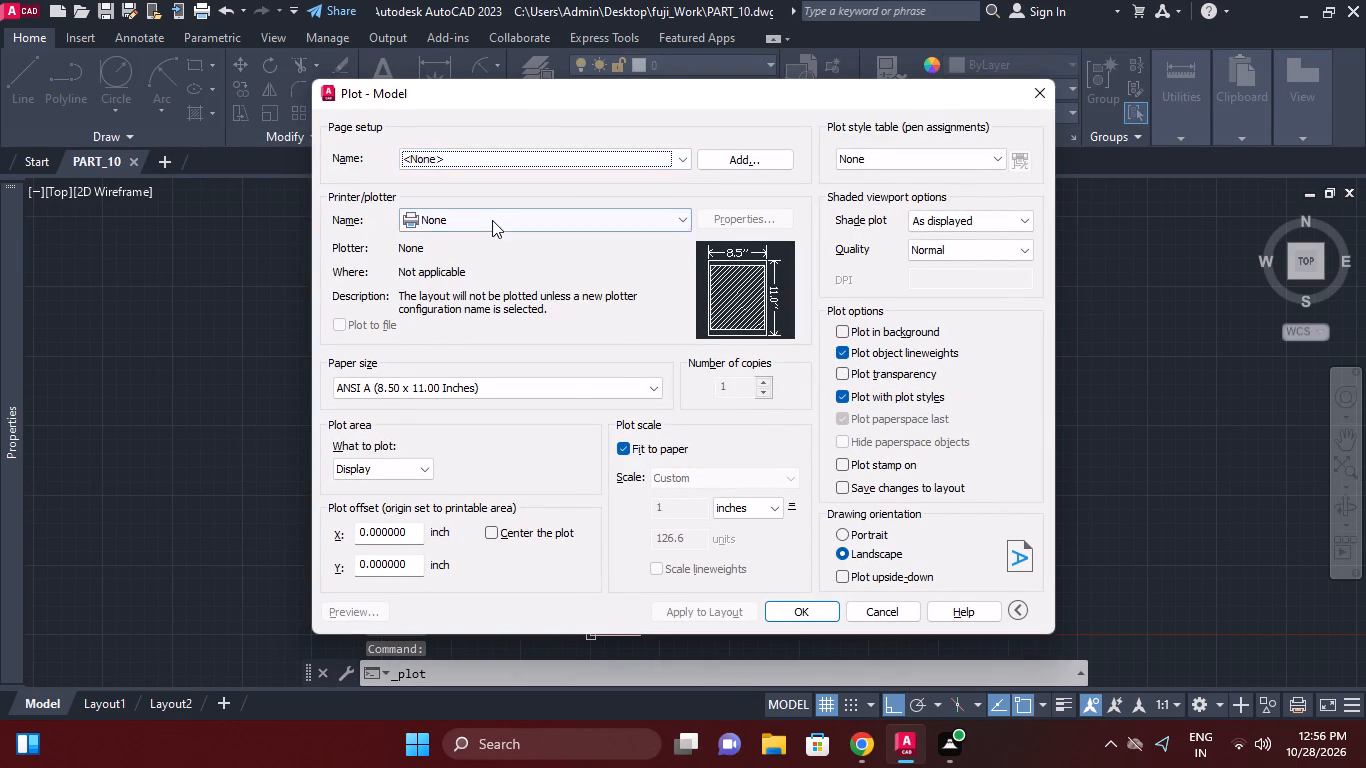
left_click(492, 220)
left_click(483, 453)
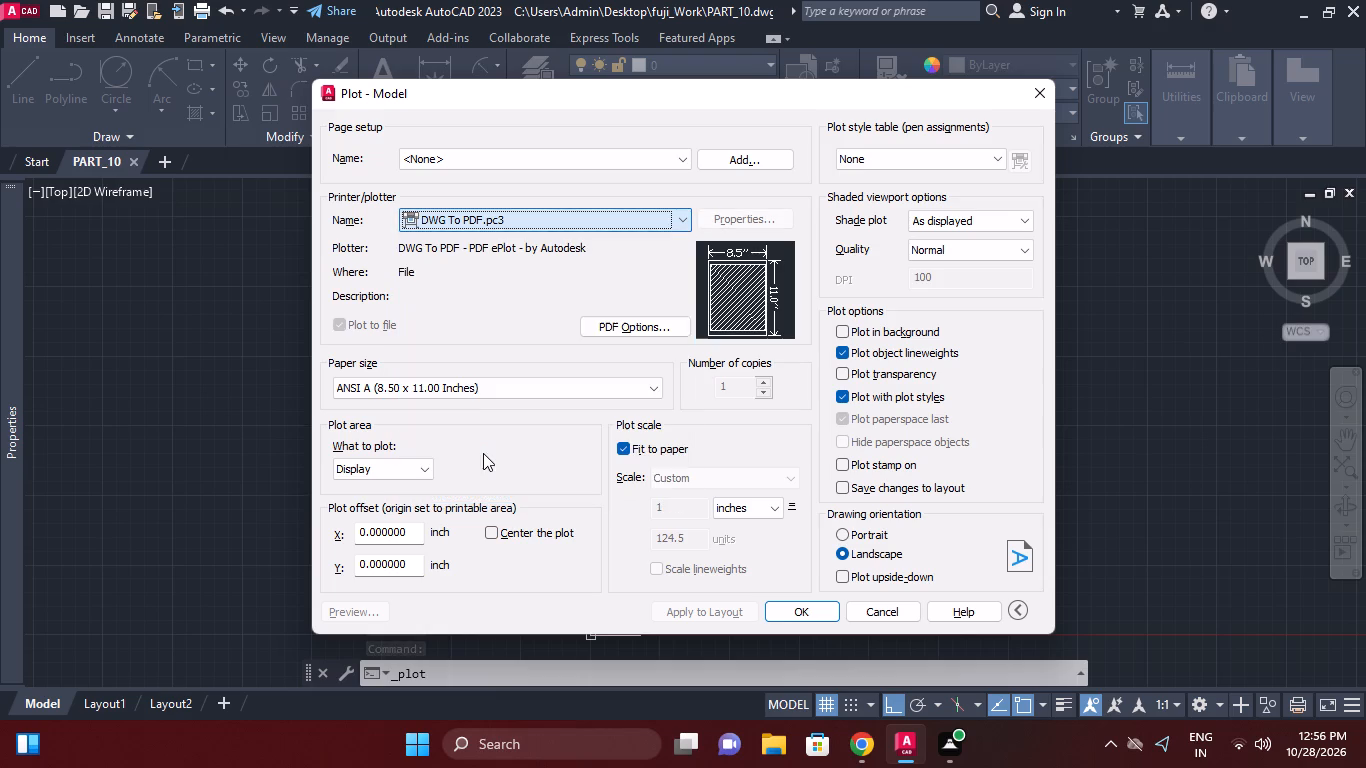
left_click(492, 532)
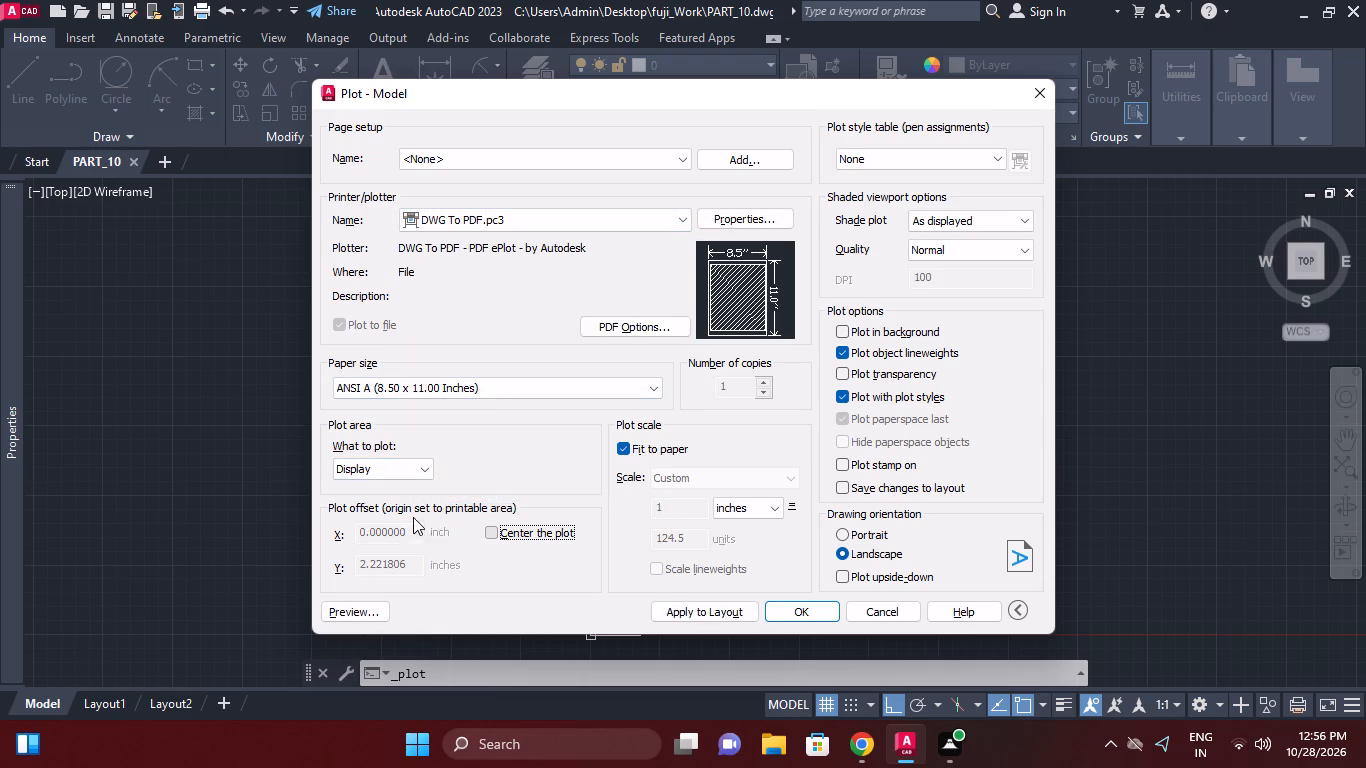
Set the plot area to a window enclosing the whole dimensioned part.
left_click(392, 468)
left_click(400, 523)
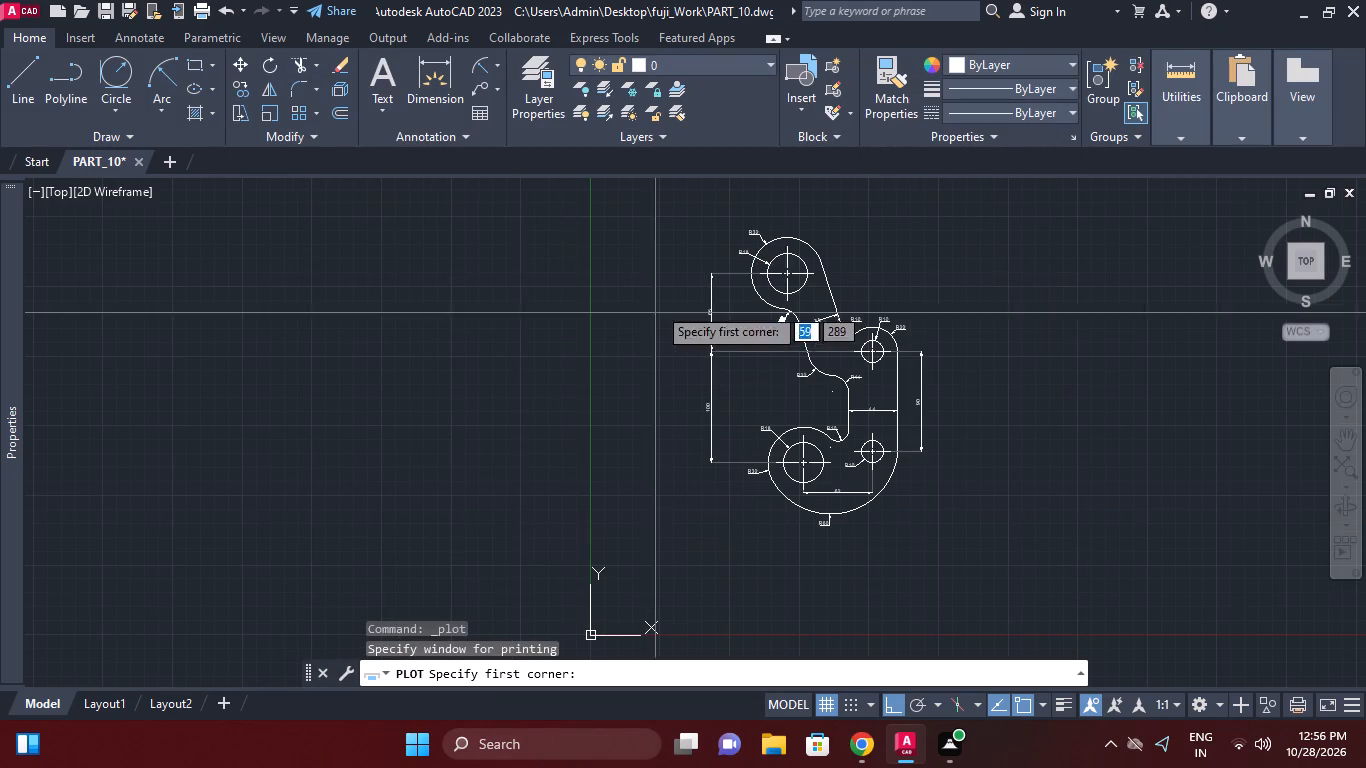
left_click(658, 207)
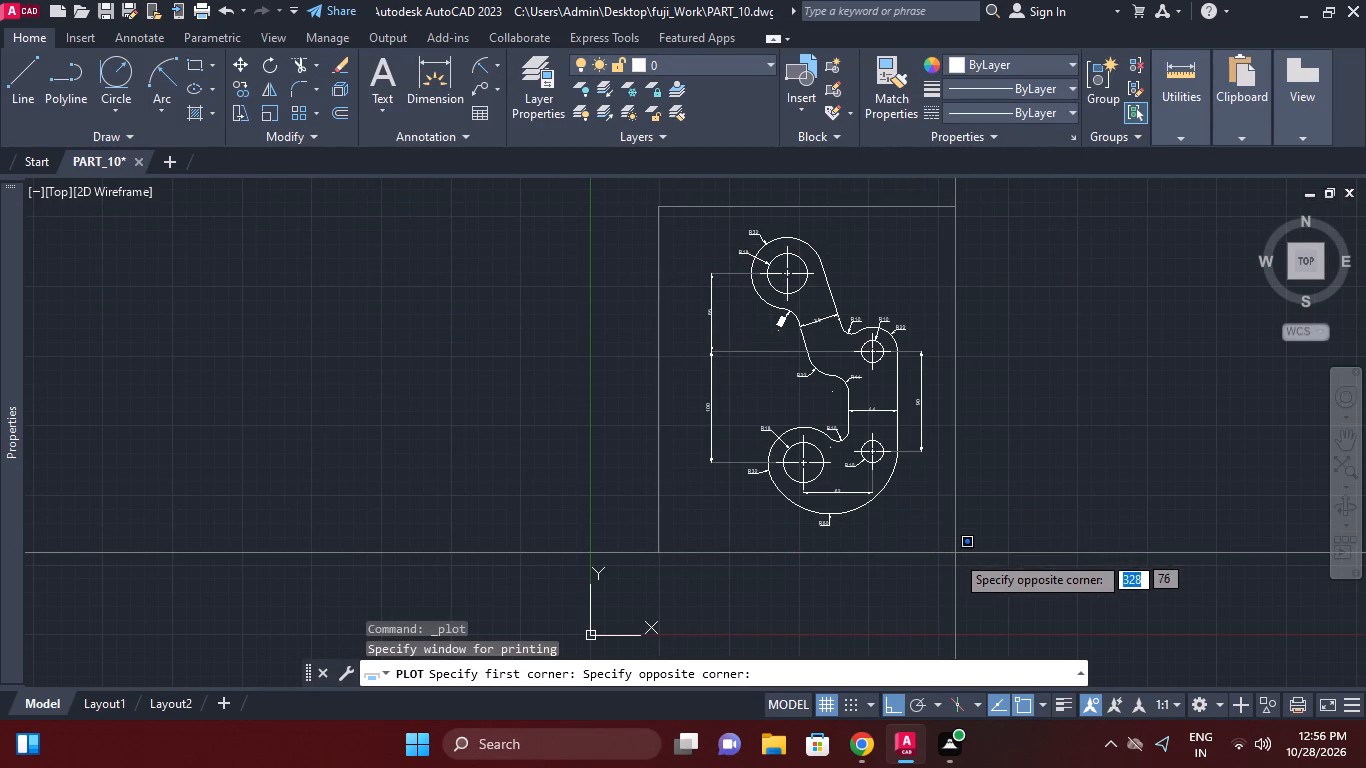
left_click(954, 556)
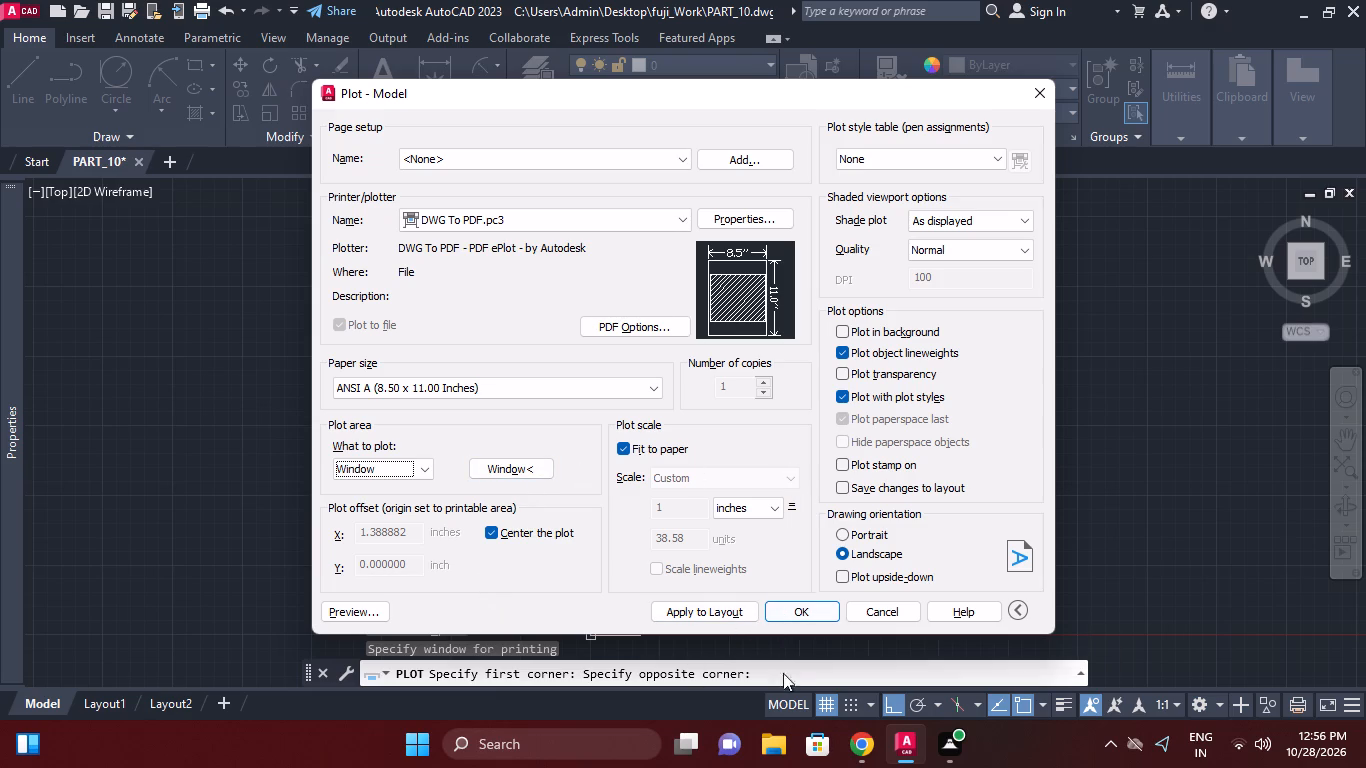
Plot the drawing to the PDF file PART_10-Model.pdf in the fuji_Work folder.
left_click(800, 613)
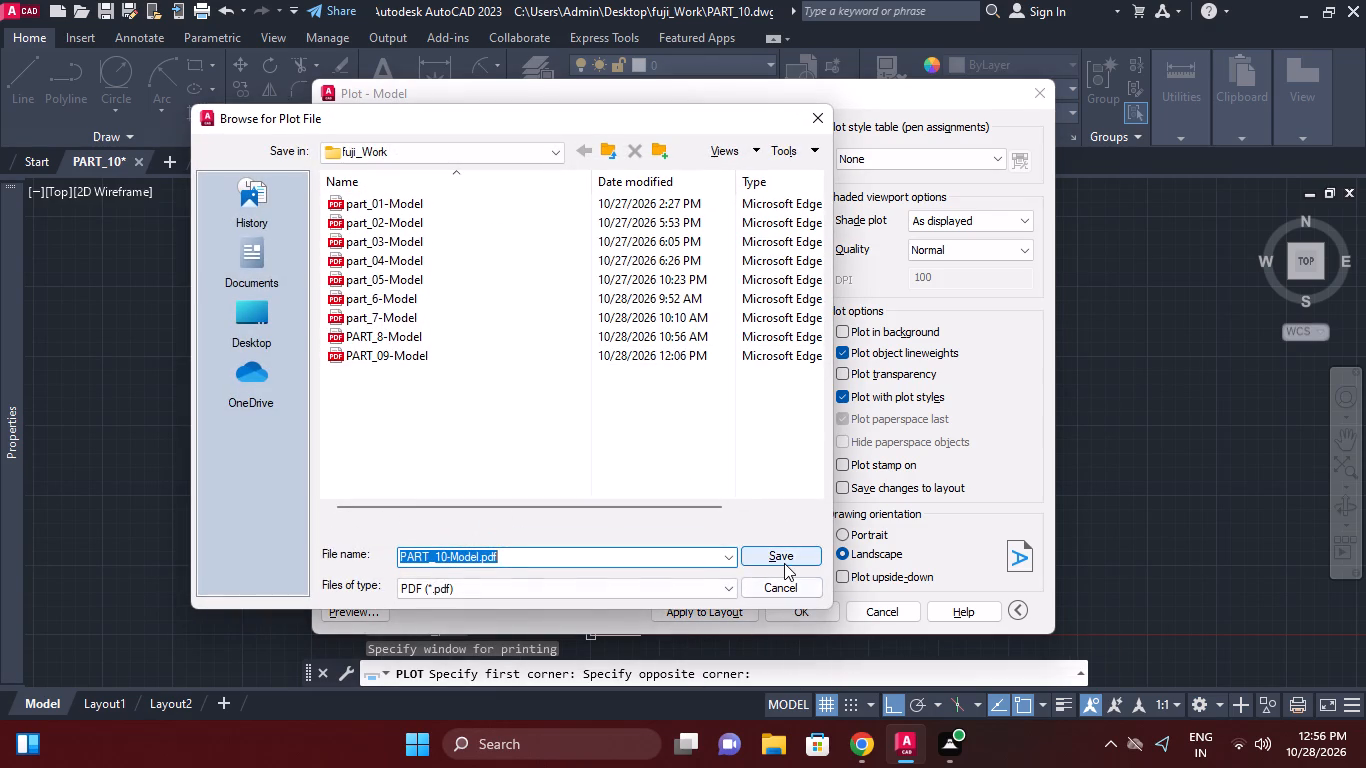
left_click(784, 561)
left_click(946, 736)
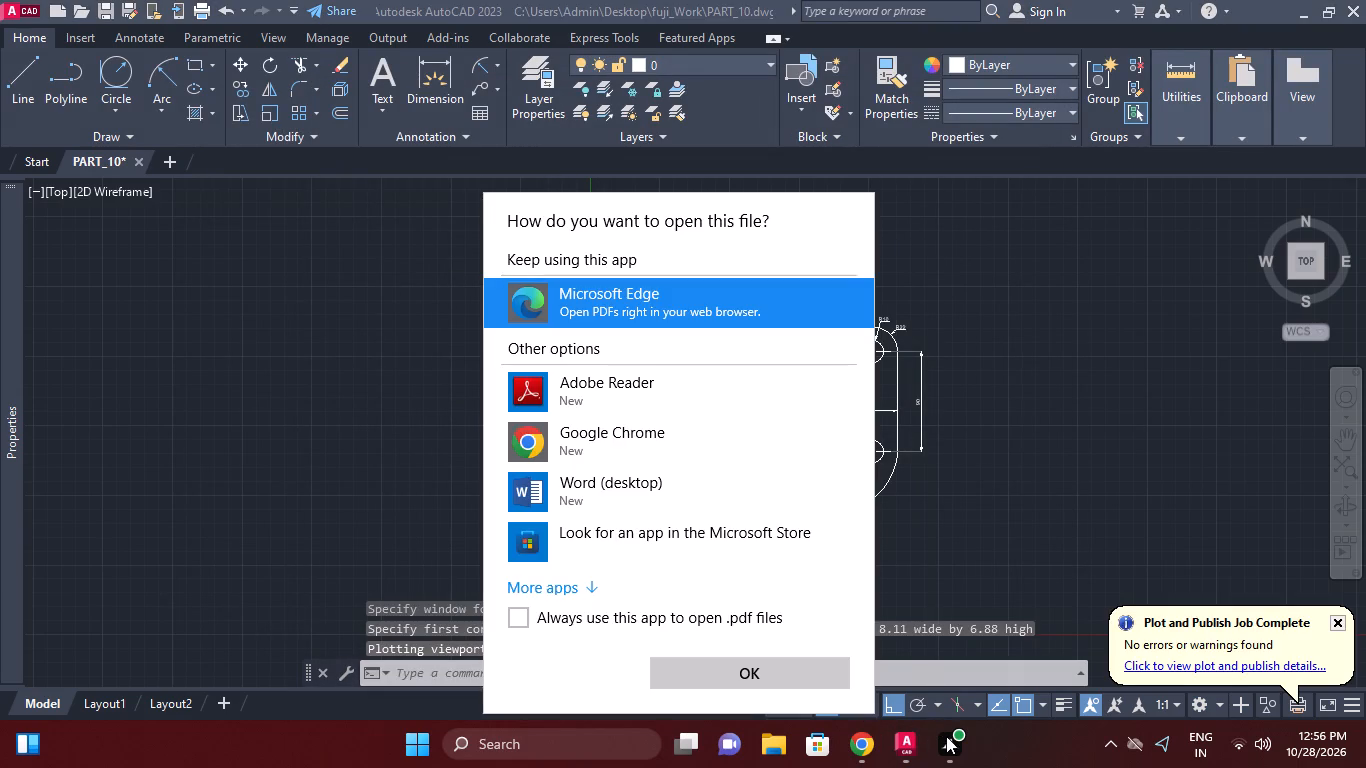